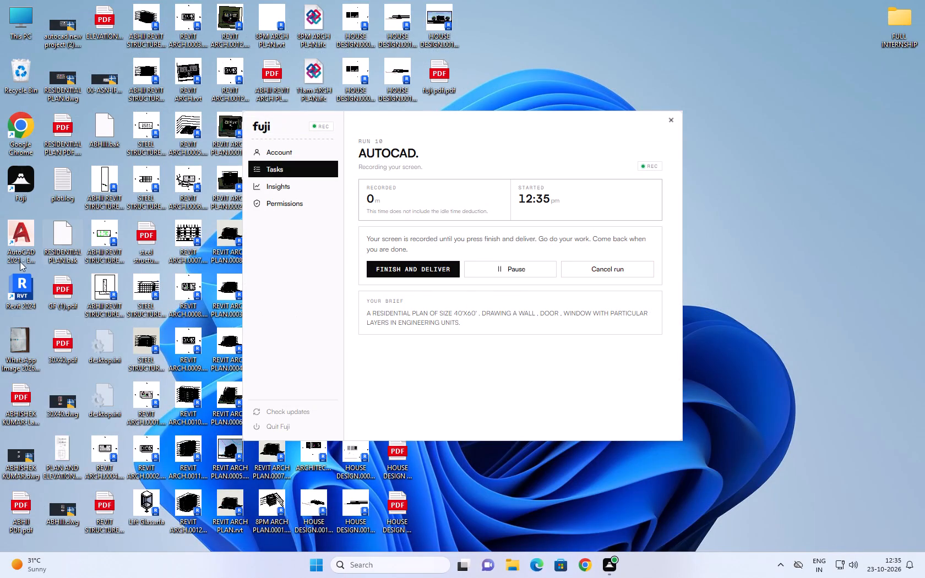
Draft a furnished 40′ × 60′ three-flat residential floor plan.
Launch AutoCAD 2021 and start a new drawing from the acad.dwt template.
double_click(24, 241)
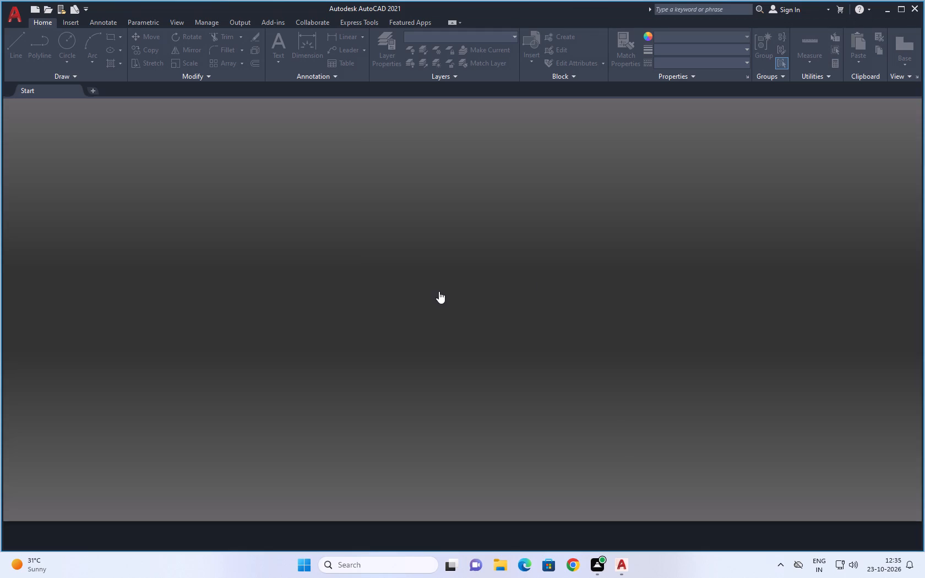
click(264, 279)
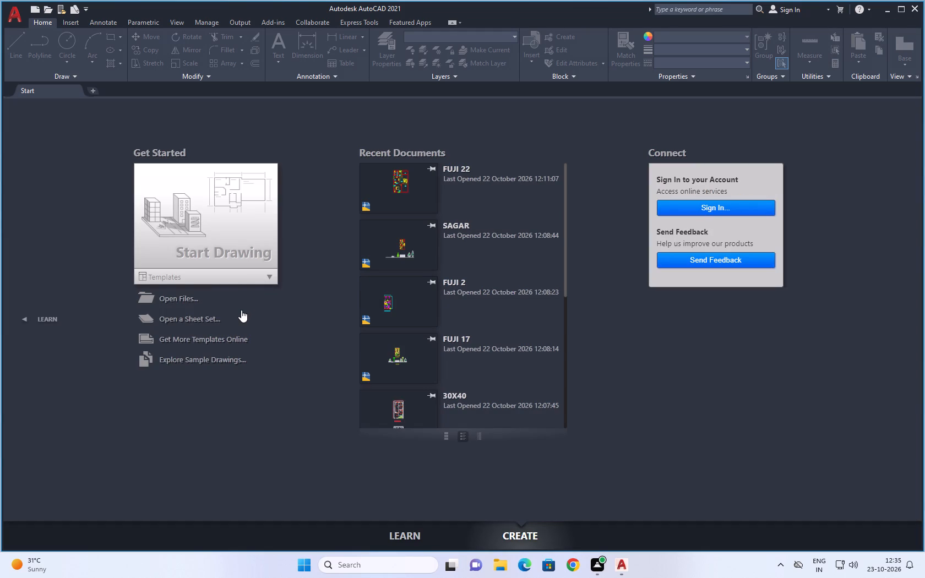
click(269, 275)
click(241, 273)
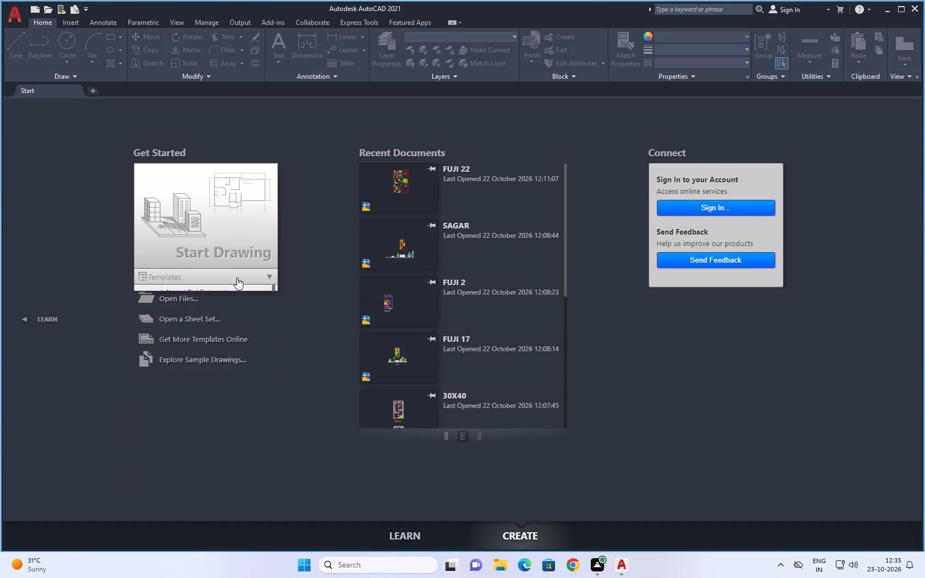
click(246, 274)
click(195, 318)
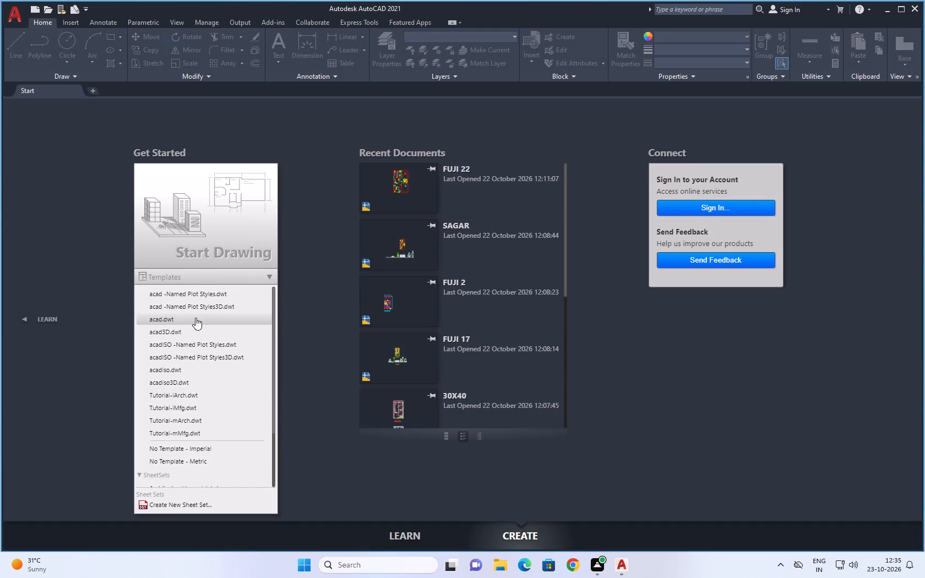
Set the drawing units to Engineering length type with 0'-0.00" precision.
scroll(356, 269, down, 1)
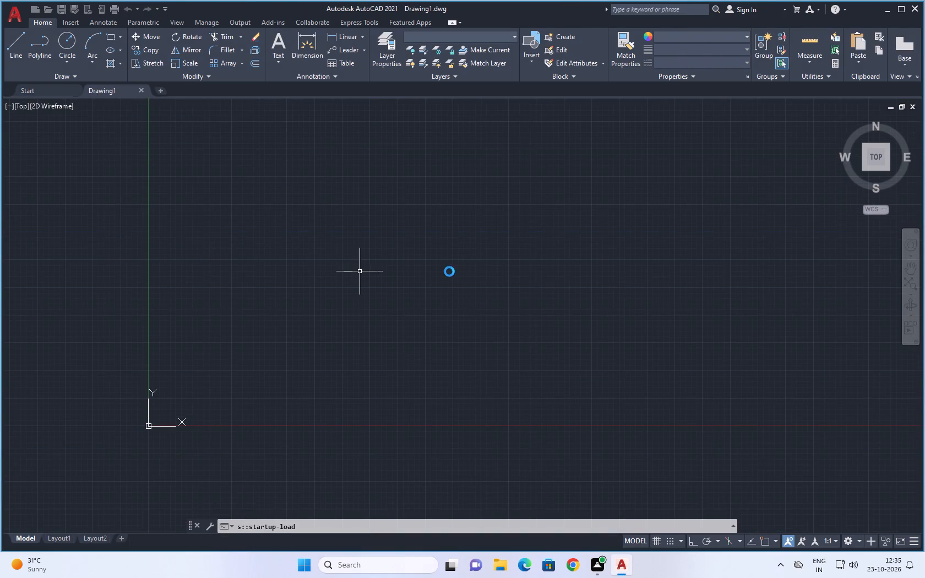
scroll(451, 274, down, 1)
key(Escape)
key(Escape)
middle_drag(518, 251, 493, 301)
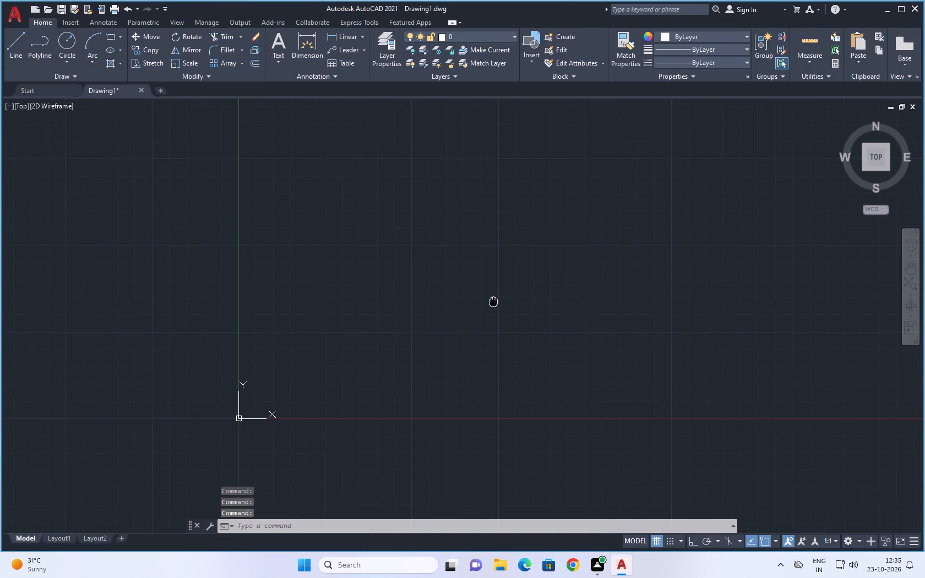
text(UN)
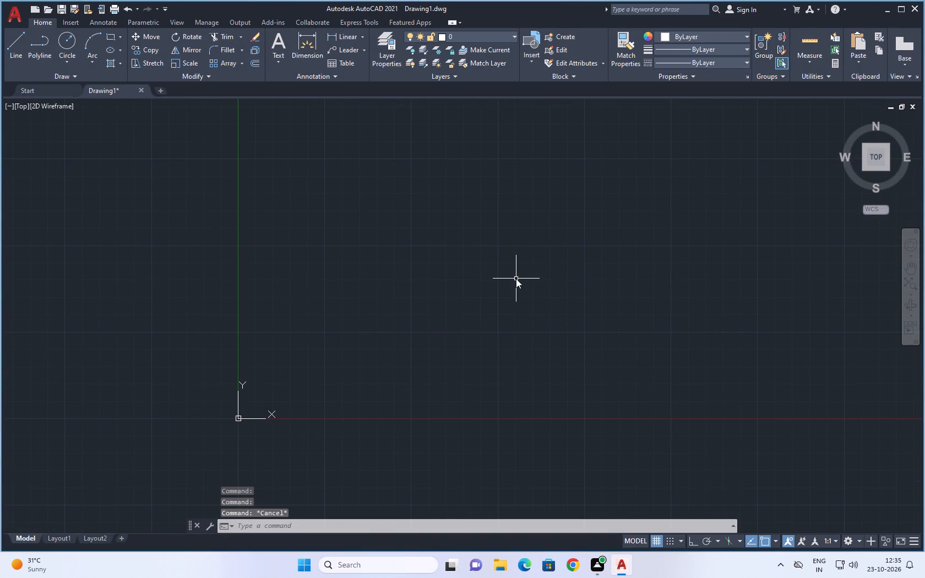
key(space)
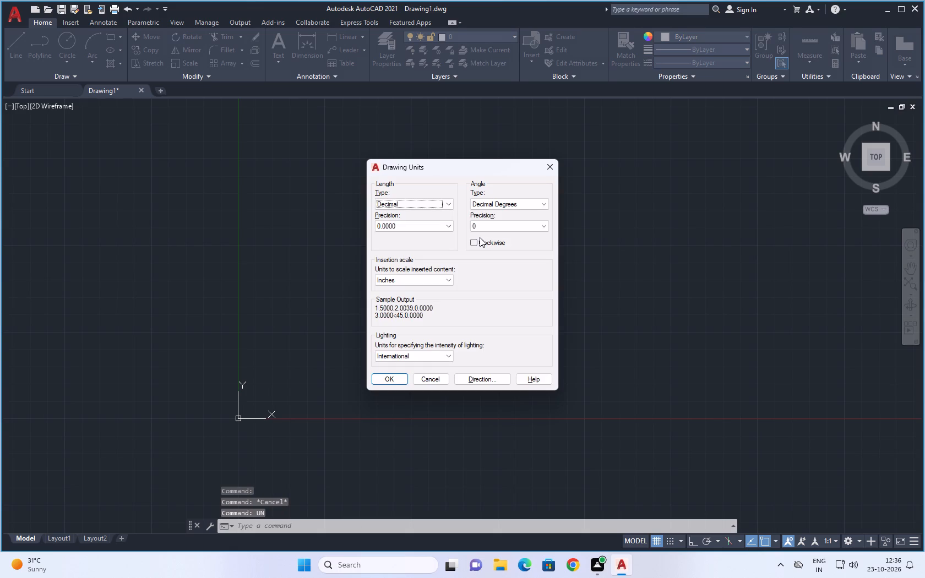
click(449, 208)
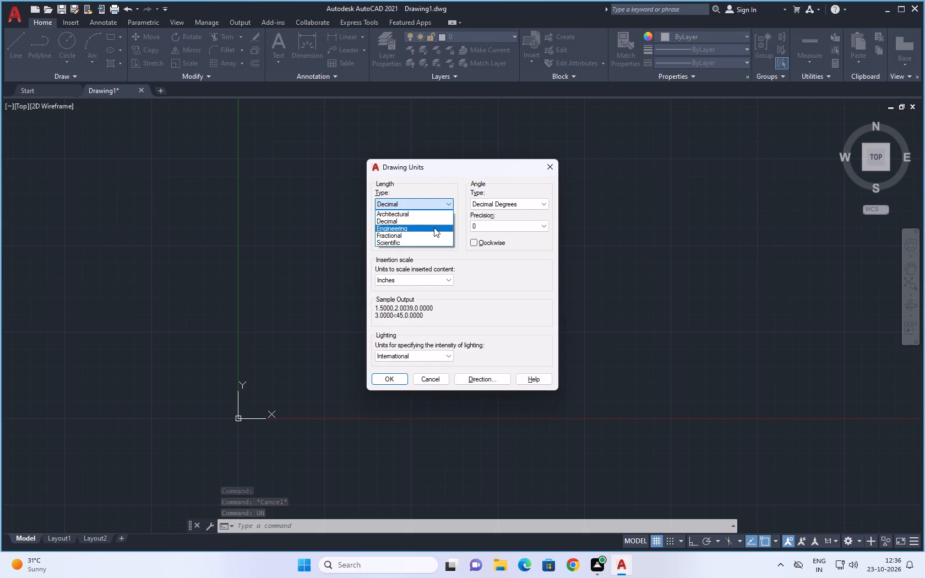
click(434, 227)
click(434, 219)
click(437, 225)
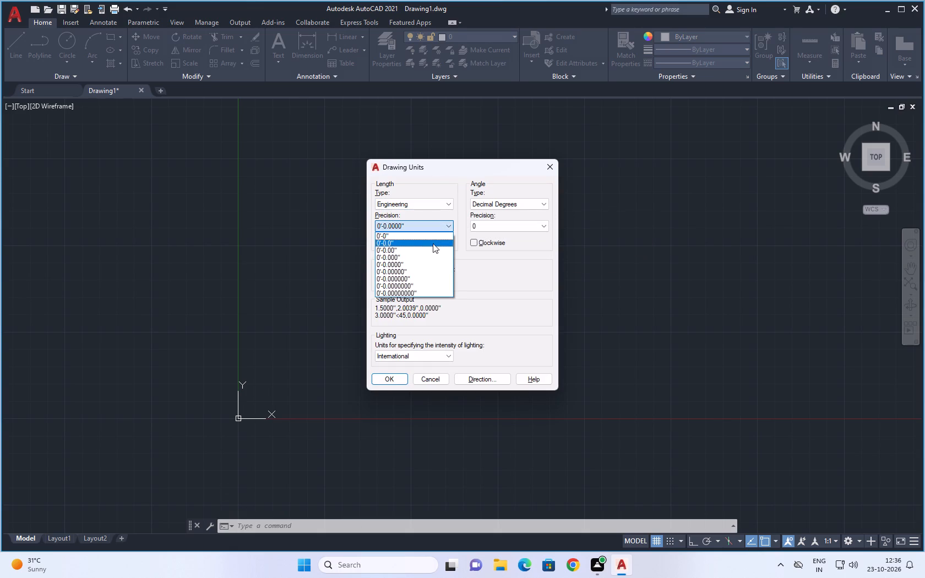
click(432, 248)
click(399, 380)
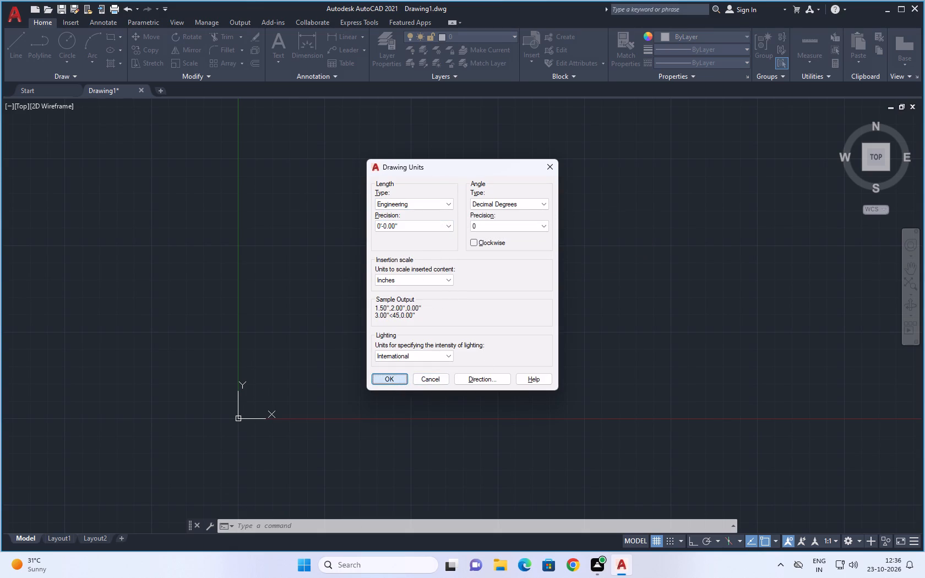
Modify the Standard dimension style's primary units to Engineering format with 0'-0.00" precision.
text(D)
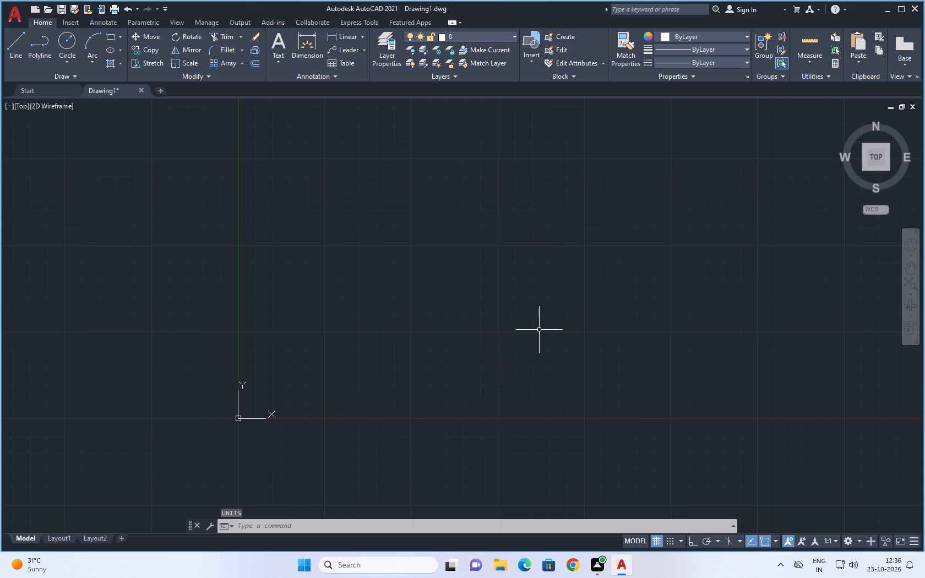
key(space)
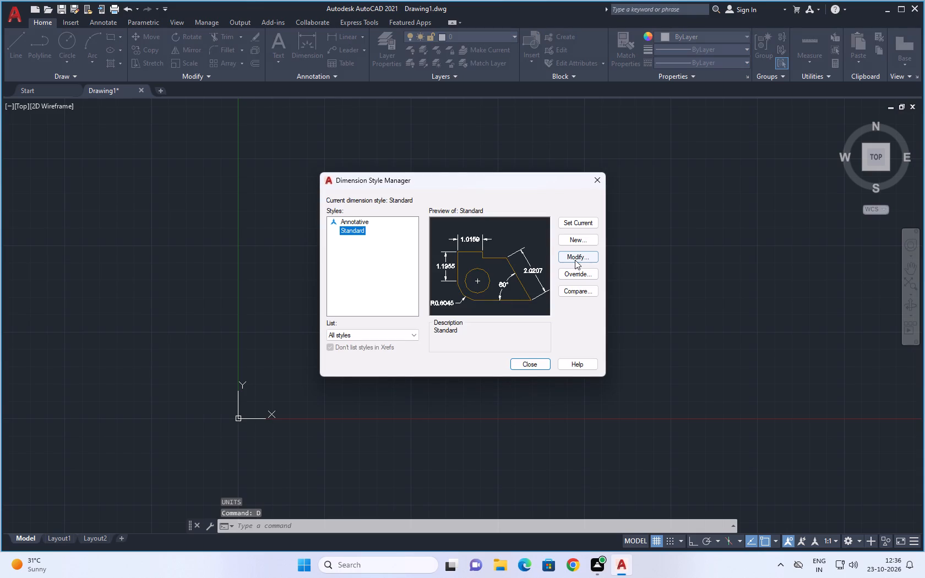
click(575, 260)
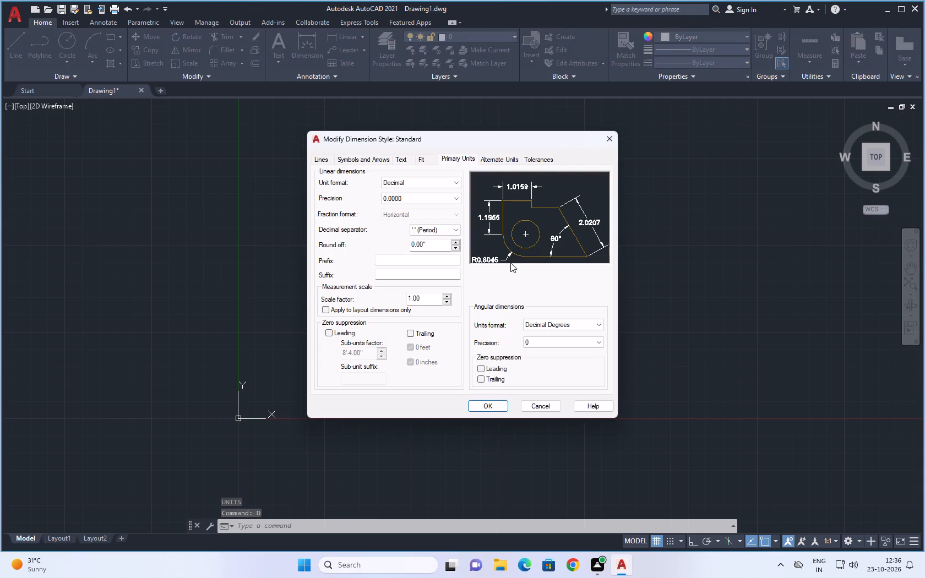
click(432, 183)
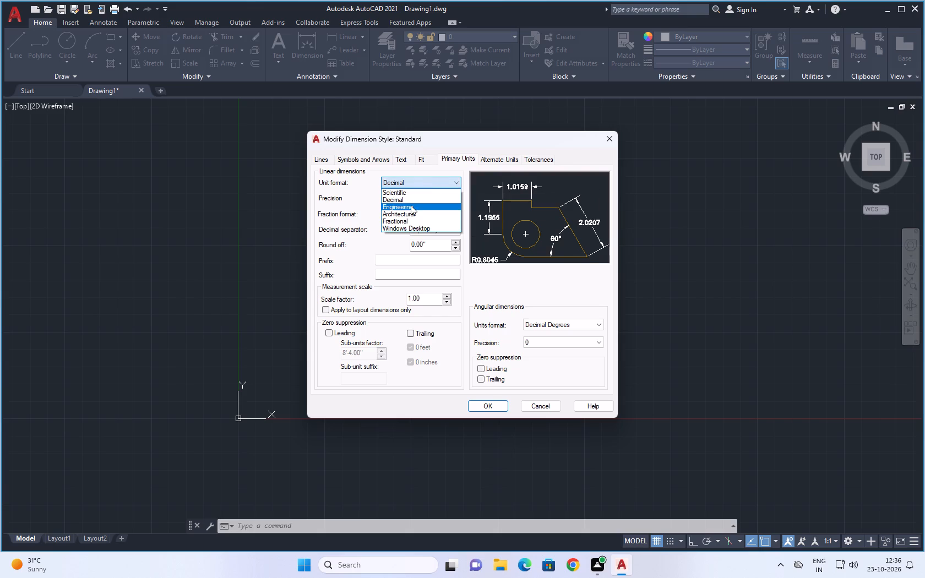
click(411, 208)
click(433, 196)
click(422, 221)
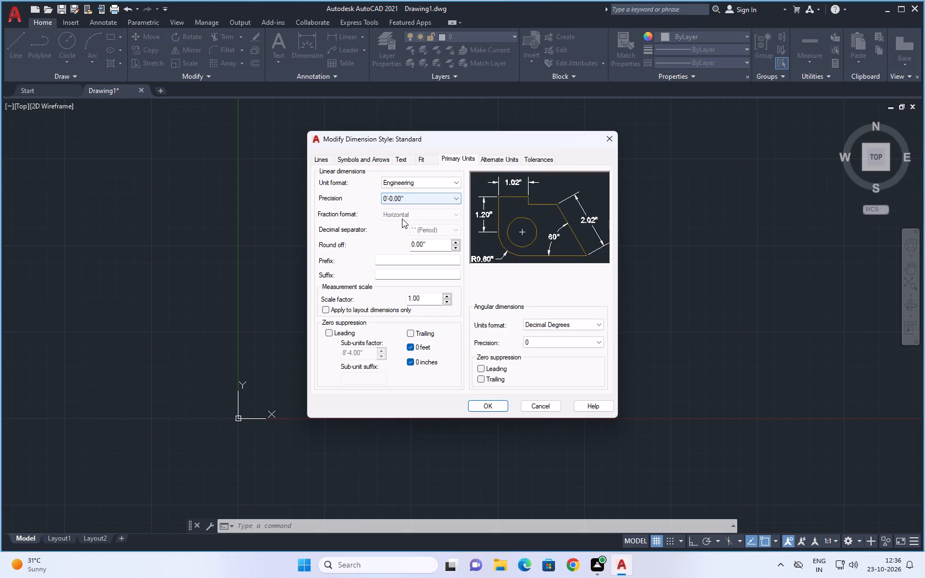
click(371, 163)
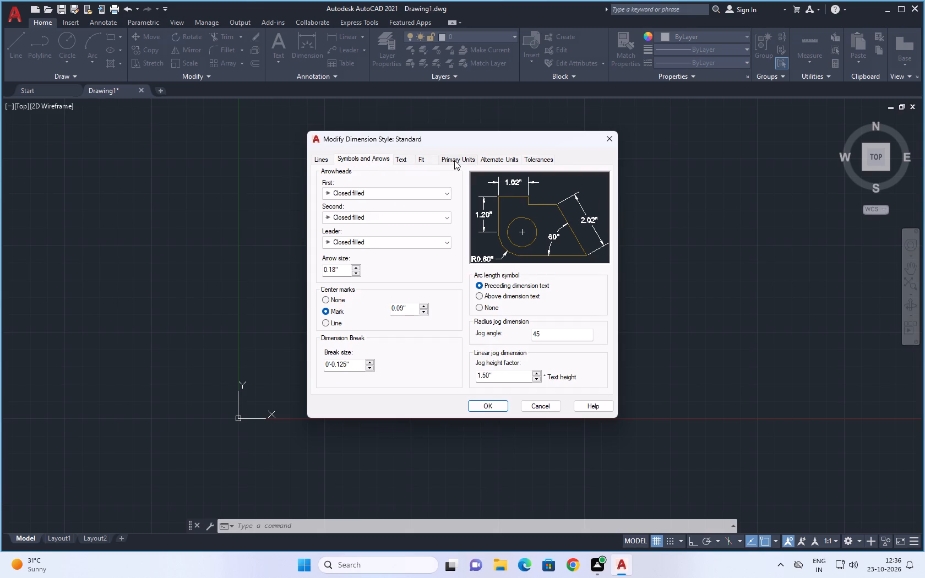
click(455, 160)
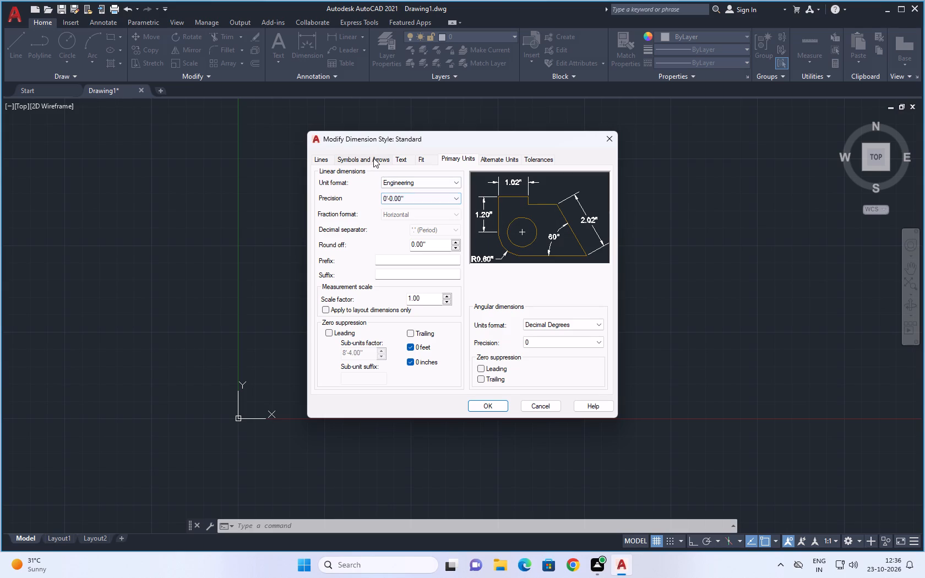
Set the Standard dimension style's text height to 2.5".
click(405, 156)
drag(444, 238, 416, 241)
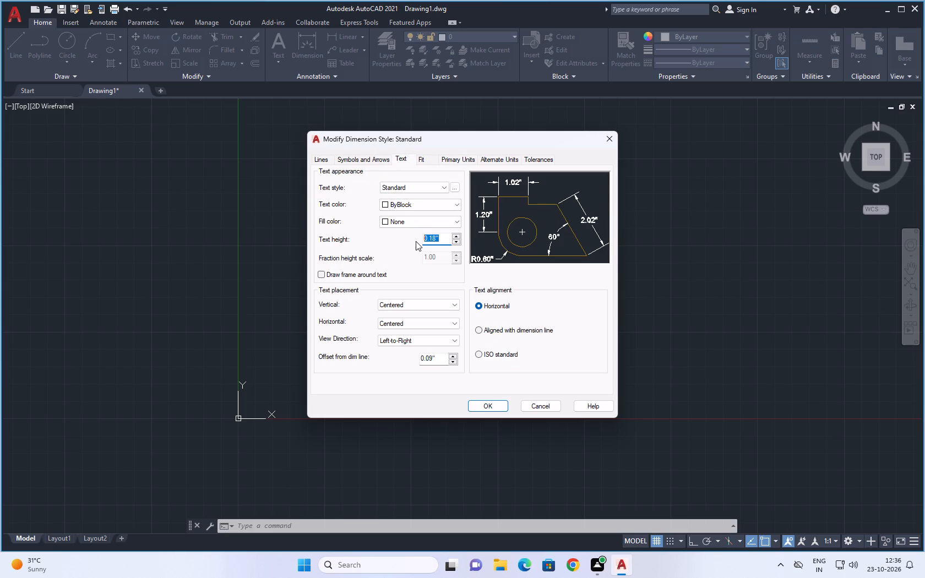
text(2.)
key(5)
key(Return)
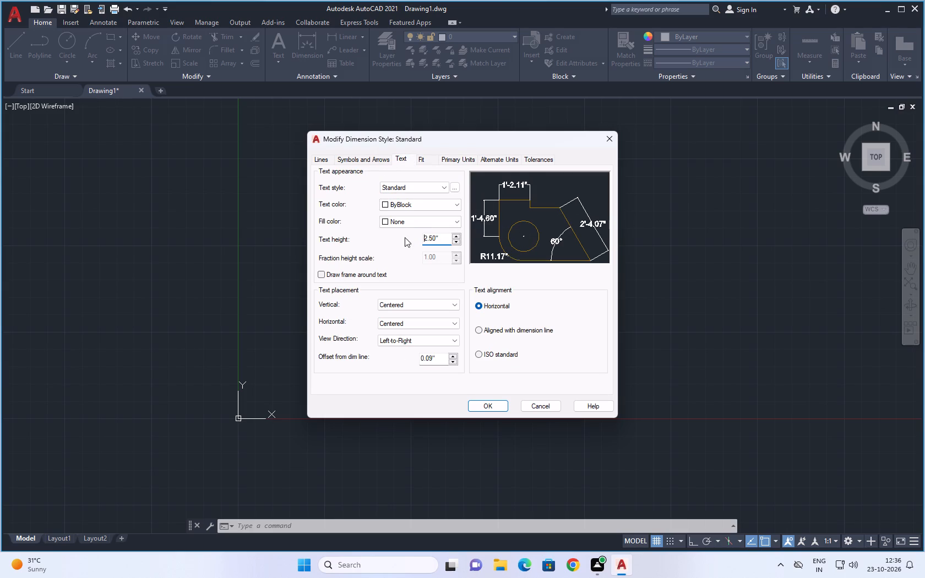
Set the Standard dimension style's arrow size to 2.5".
click(379, 160)
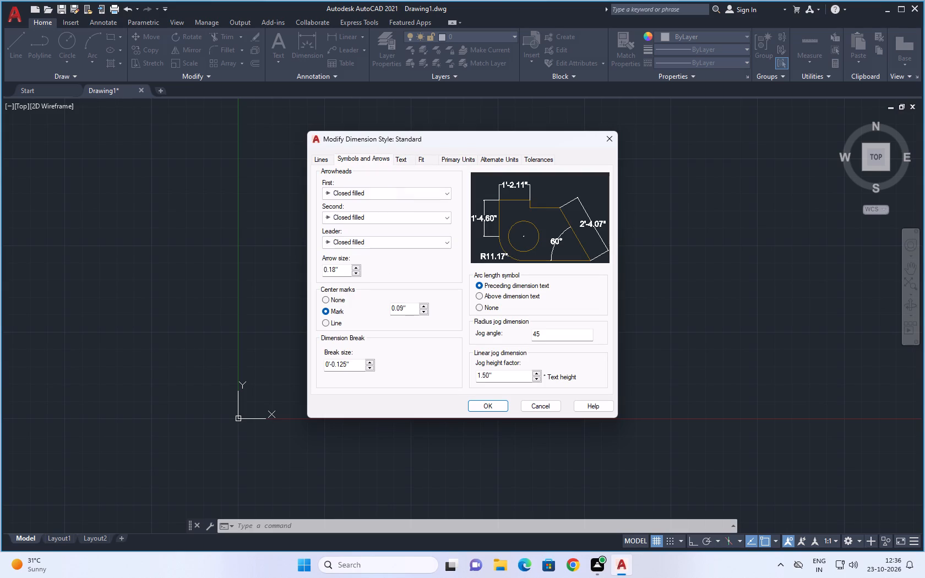
drag(340, 270, 312, 274)
text(2.5)
key(Return)
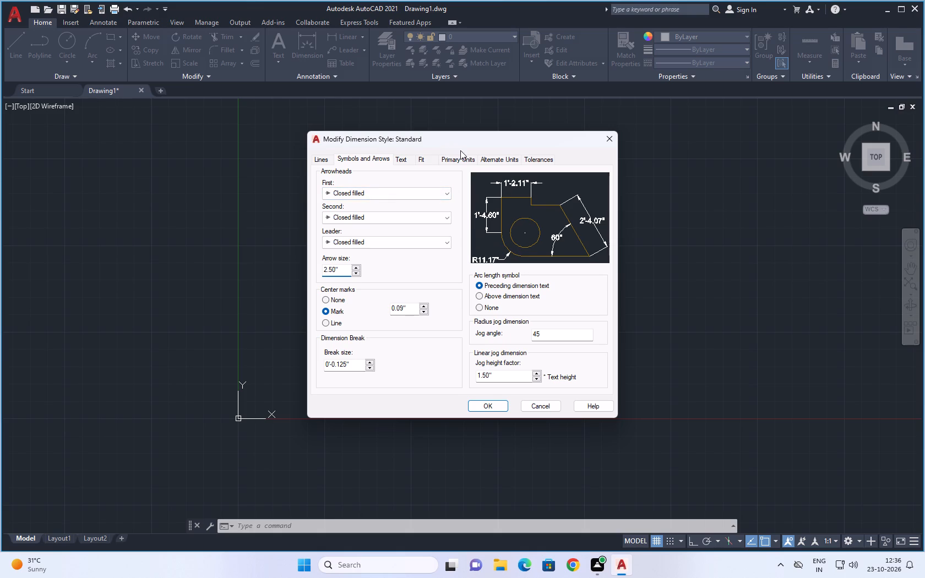
Accept the dimension style modifications, set Standard as the current style and close the Dimension Style Manager.
click(461, 156)
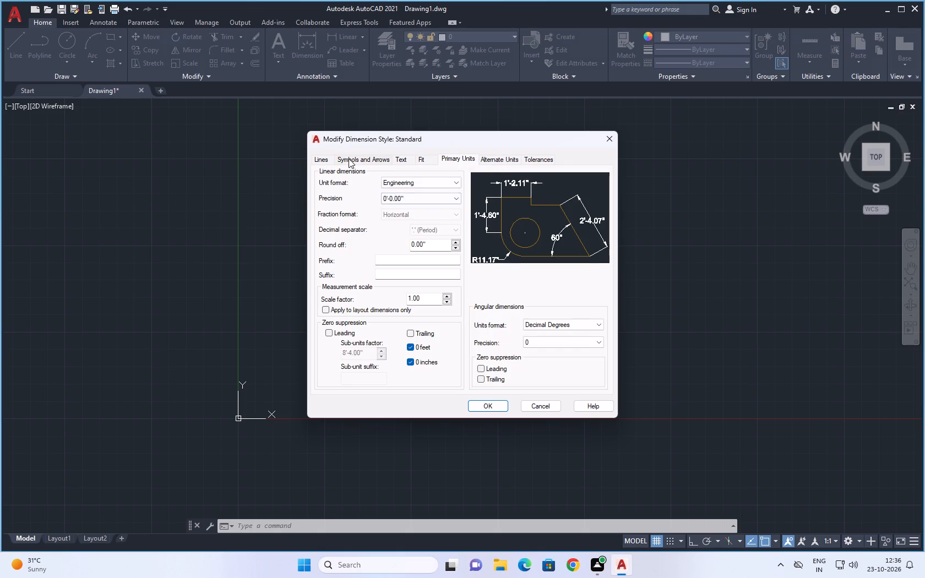
click(349, 159)
click(322, 163)
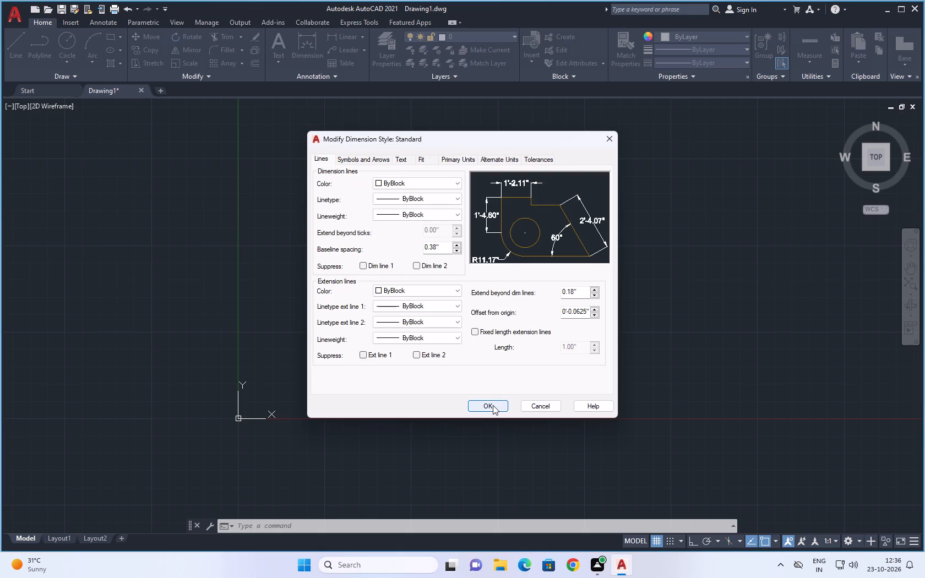
click(493, 405)
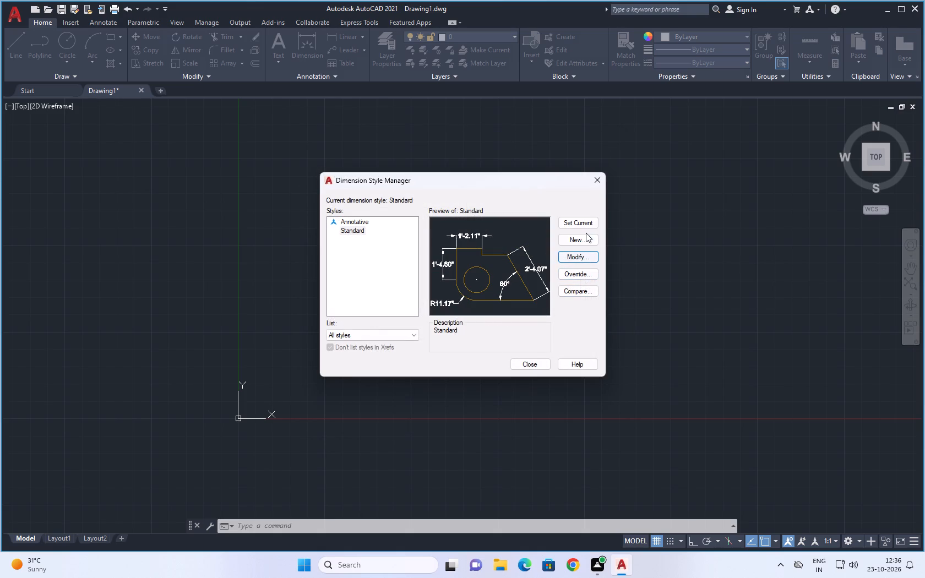
click(587, 223)
click(533, 363)
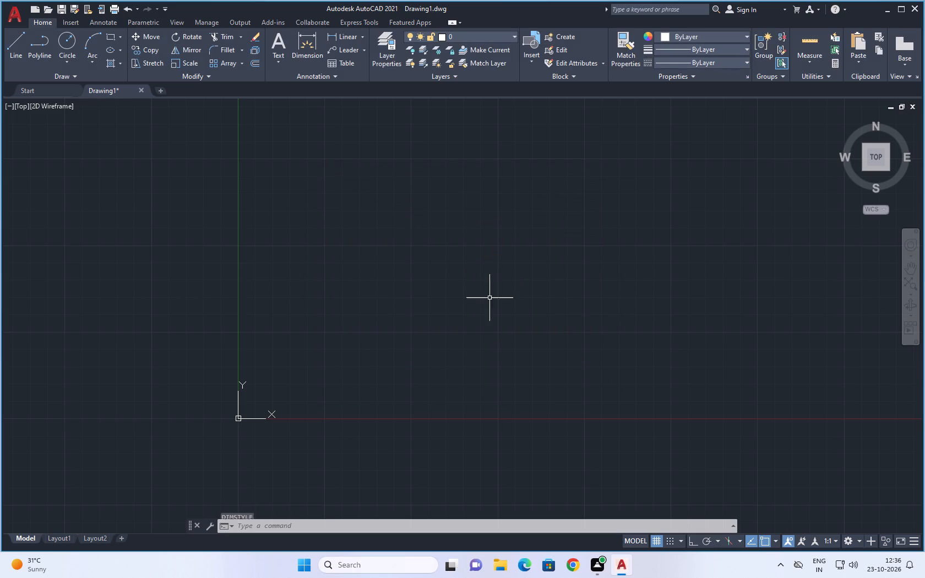
Draw a 40' by 60' rectangle as the plot outline, just above and to the right of the origin.
scroll(492, 264, down, 1)
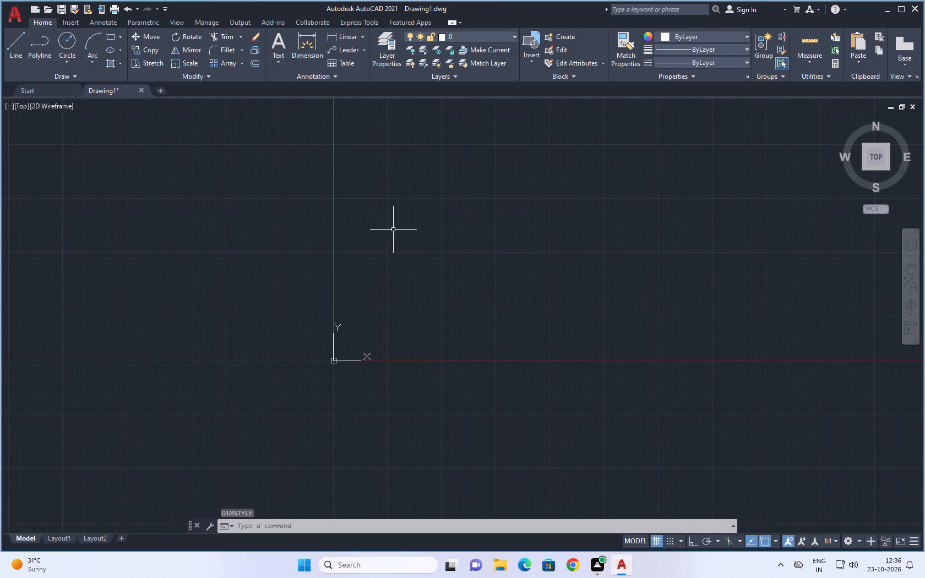
click(108, 35)
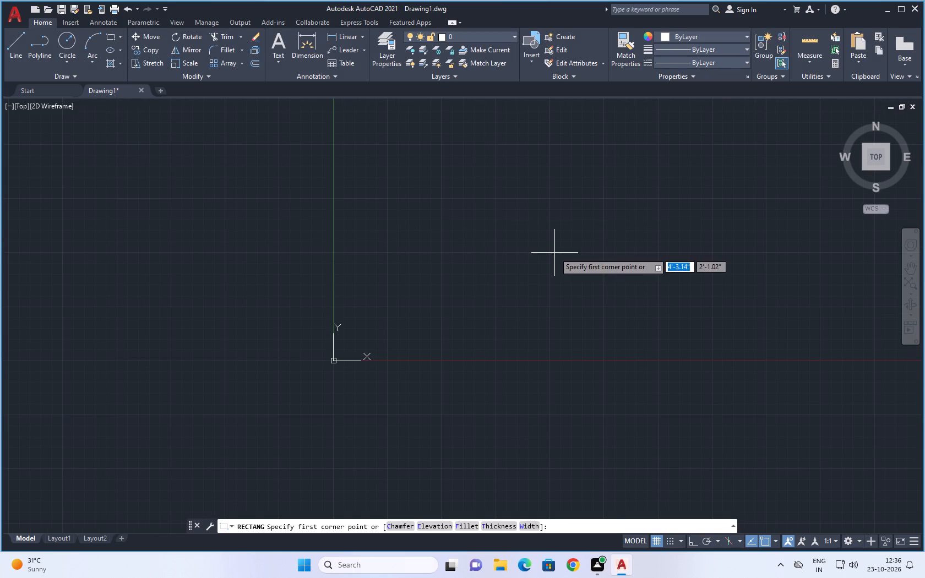
click(489, 170)
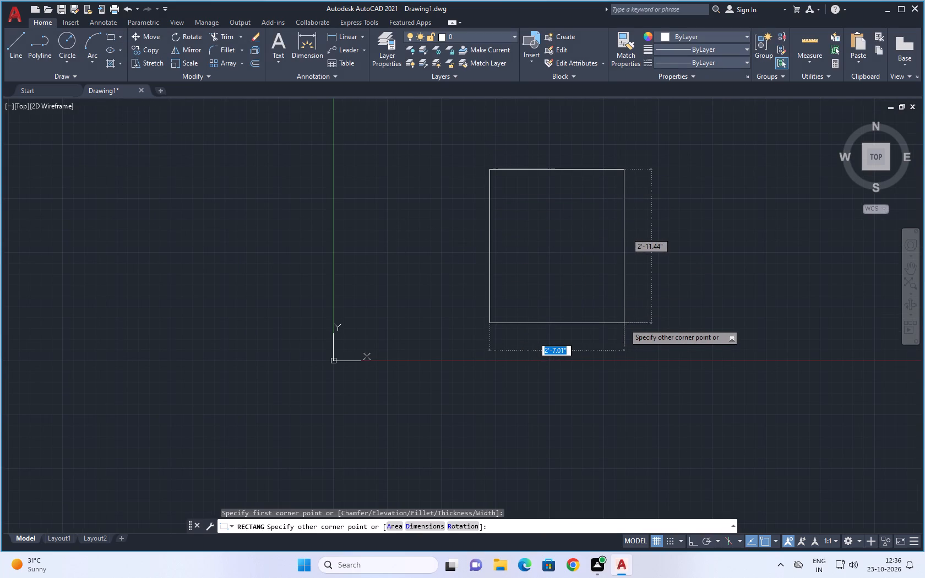
text(40')
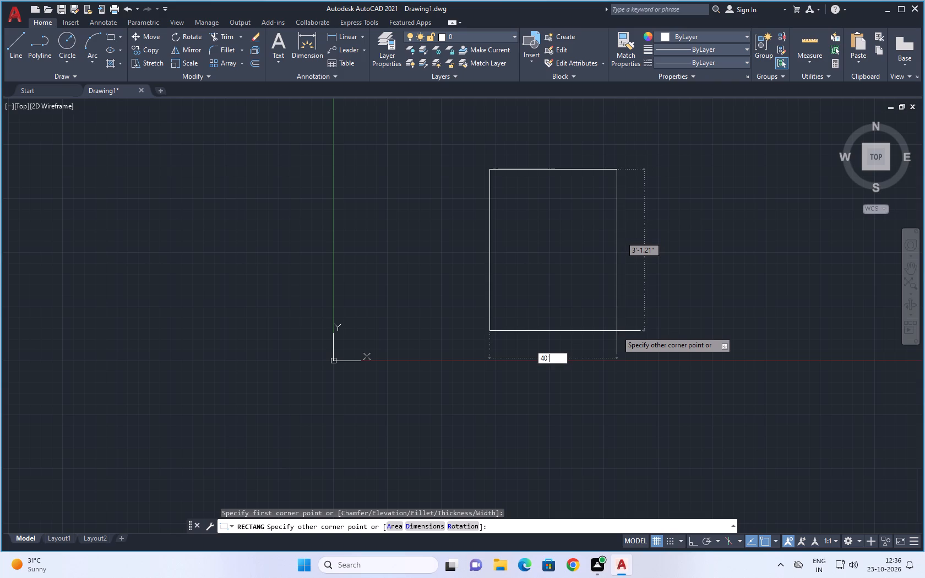
text(,60')
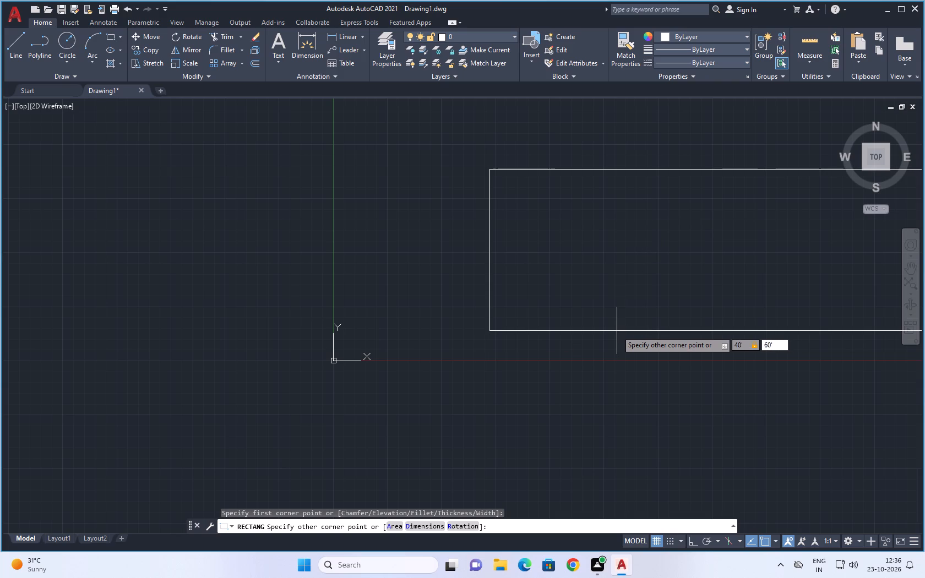
key(Return)
scroll(633, 331, down, 1)
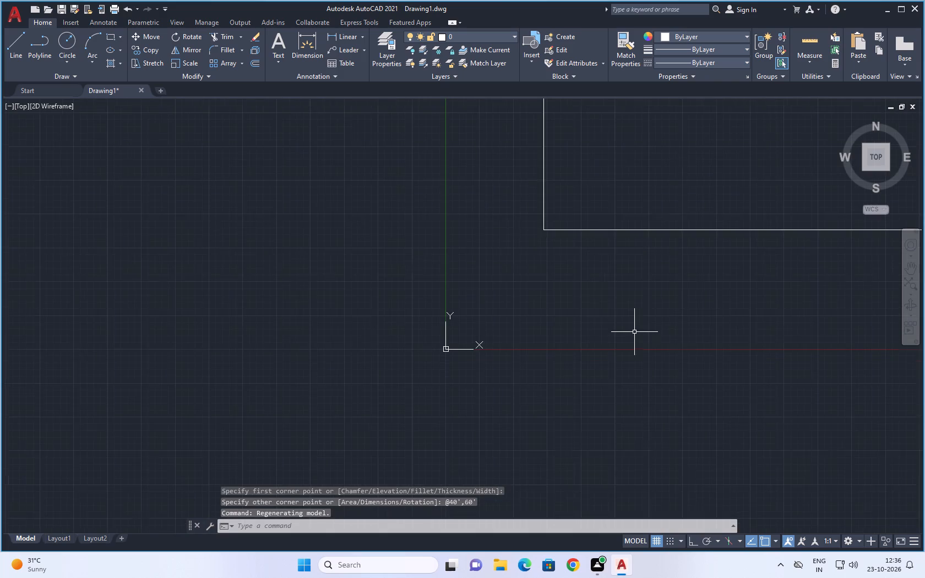
scroll(643, 329, down, 4)
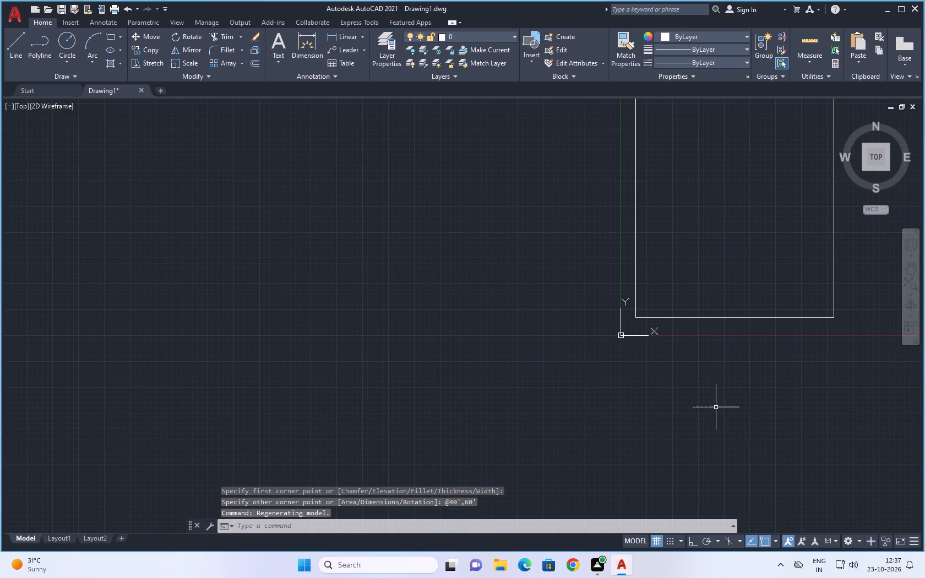
middle_drag(714, 407, 656, 433)
middle_drag(706, 416, 665, 426)
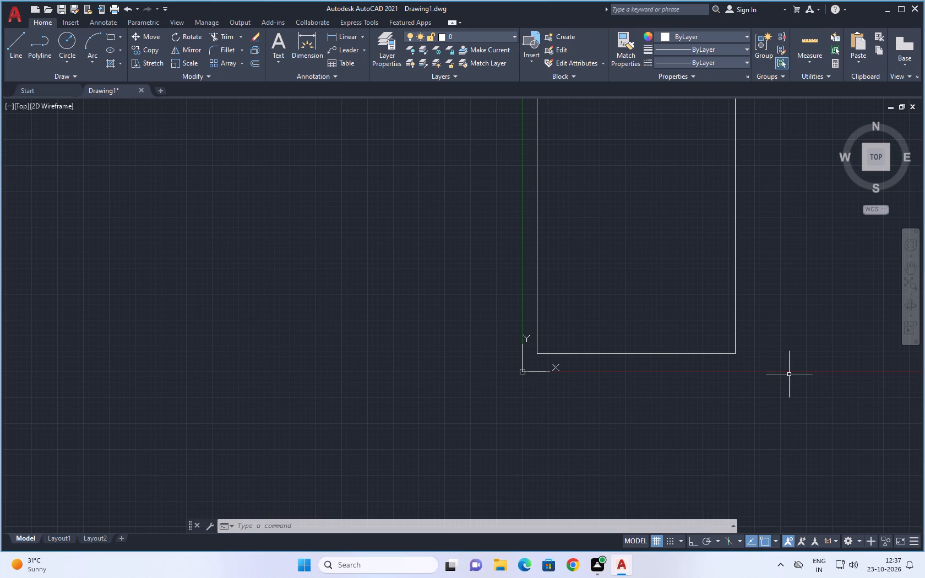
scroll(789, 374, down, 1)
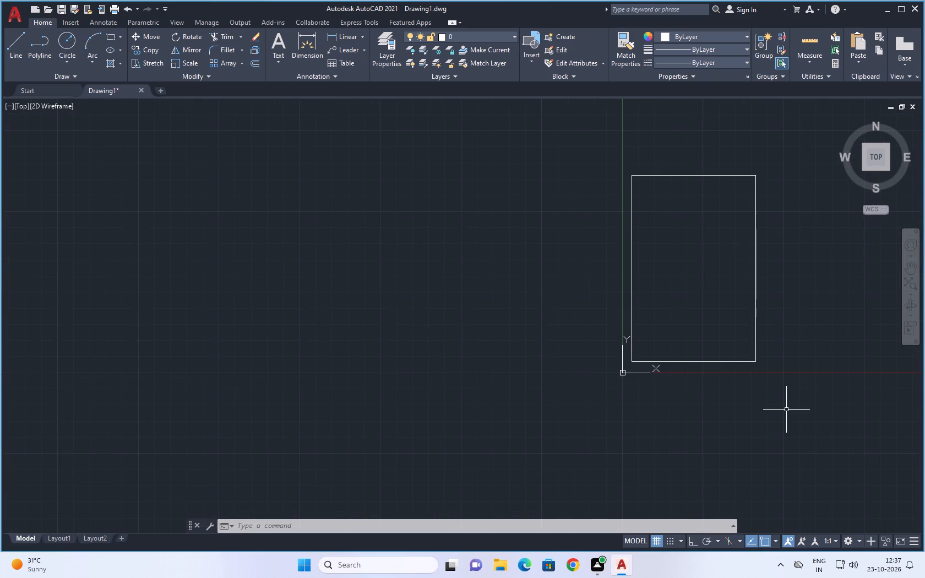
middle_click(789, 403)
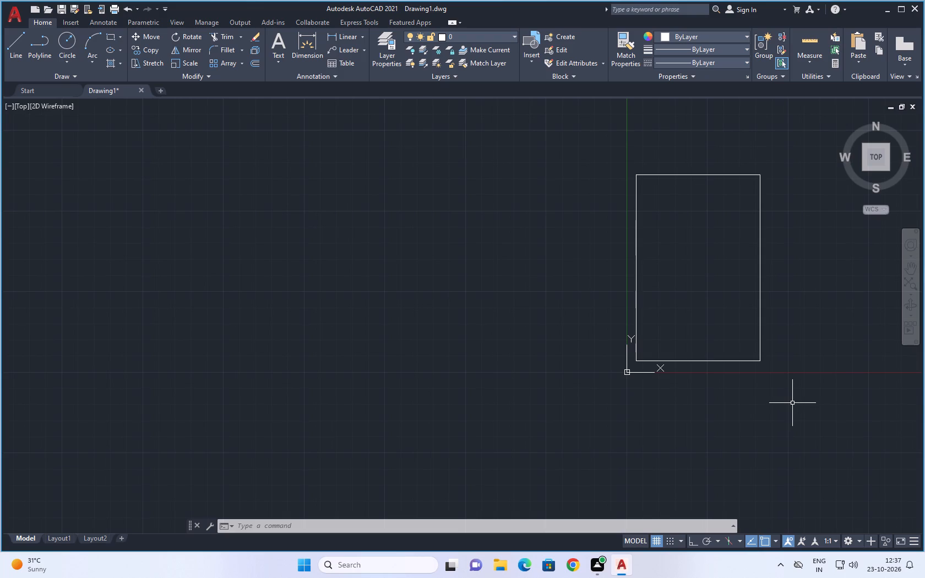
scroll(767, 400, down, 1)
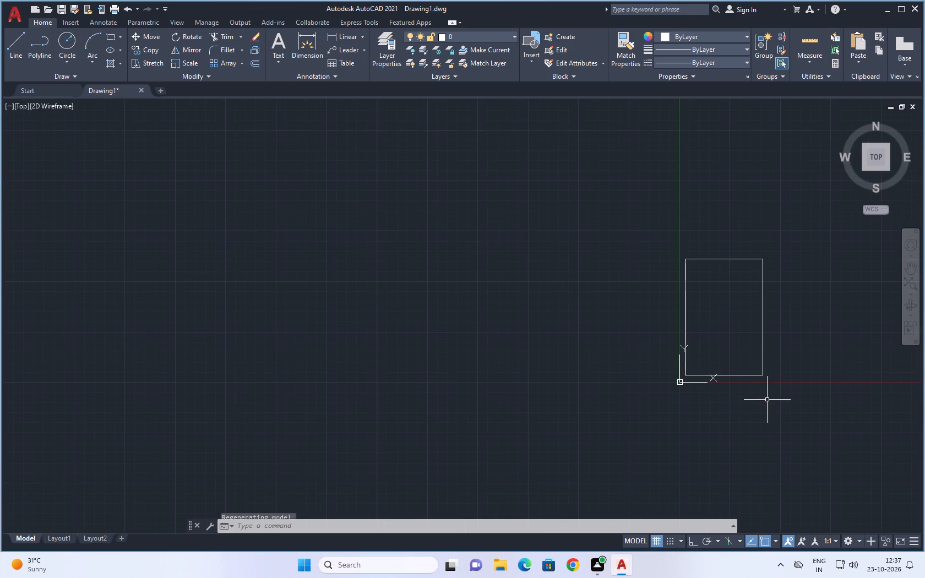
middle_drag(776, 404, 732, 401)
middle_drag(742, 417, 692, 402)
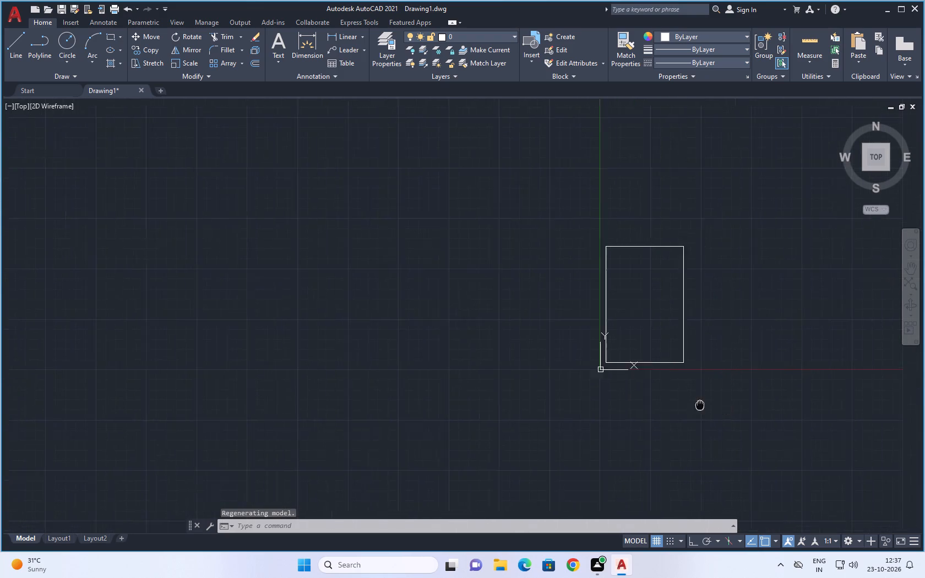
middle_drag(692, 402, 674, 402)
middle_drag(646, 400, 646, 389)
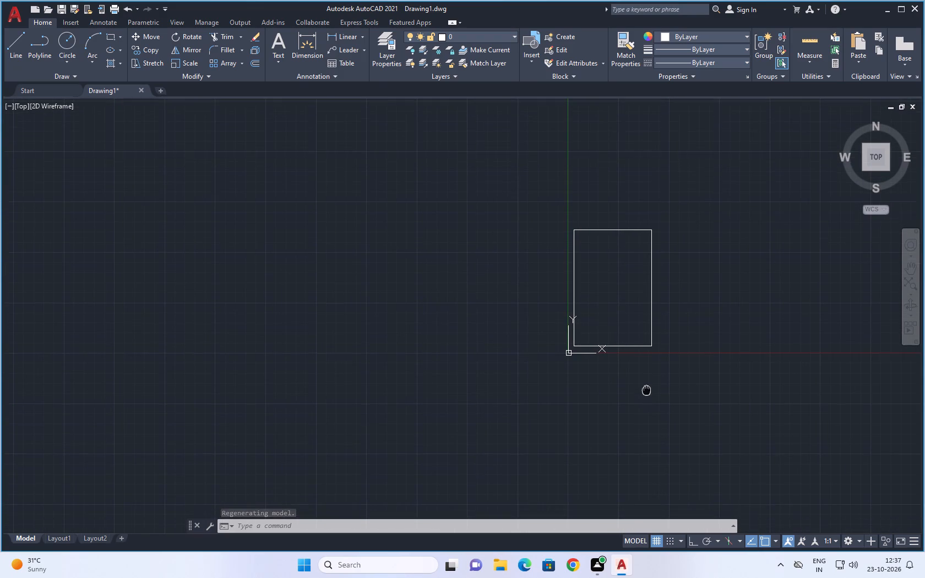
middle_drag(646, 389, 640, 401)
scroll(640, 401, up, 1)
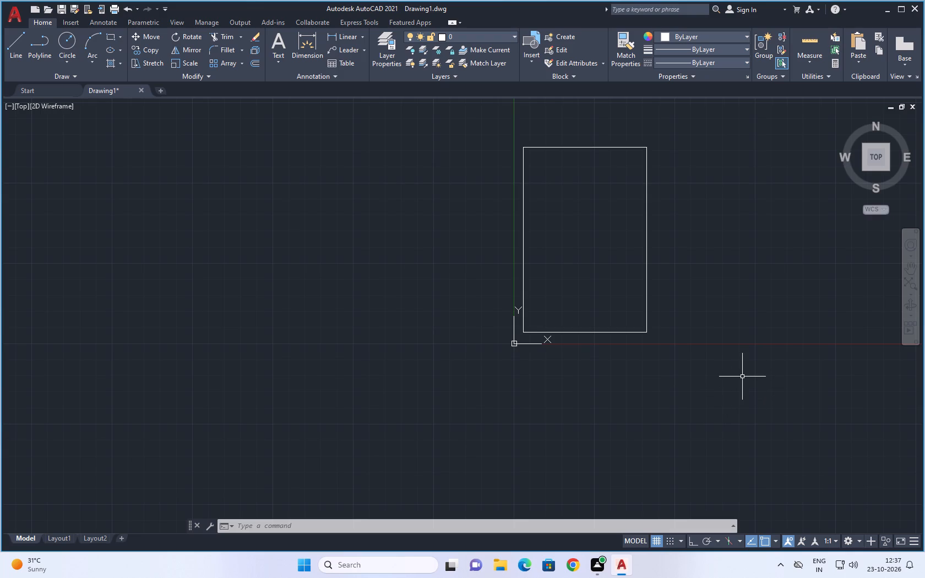
Offset the 40' by 60' plot rectangle 9" inward to form the outer wall thickness.
middle_drag(721, 222, 720, 268)
key(Escape)
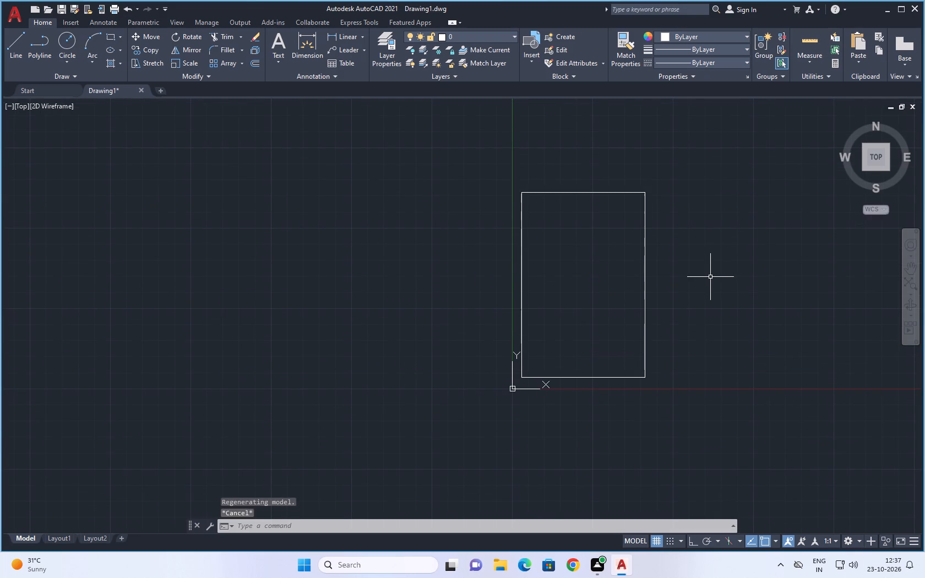
key(Escape)
key(o)
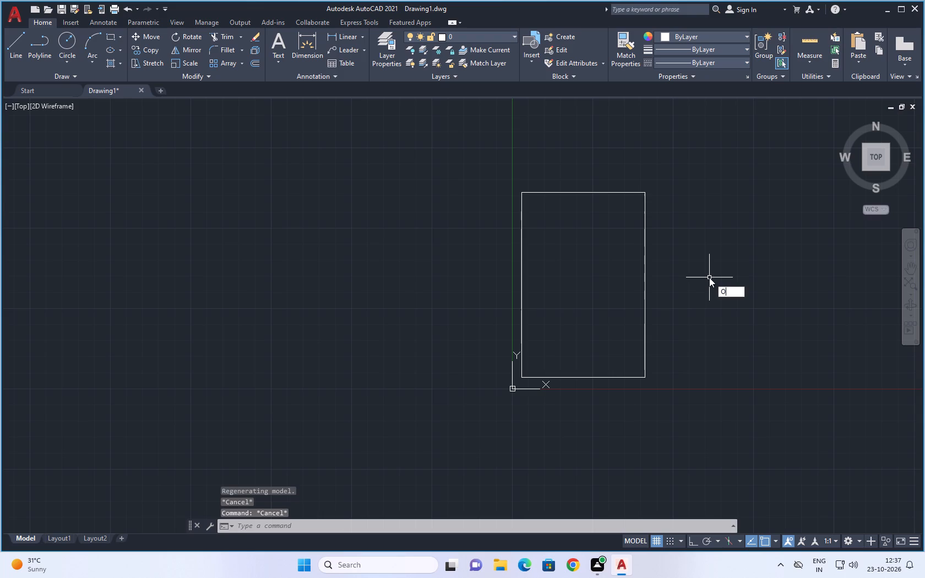
key(Return)
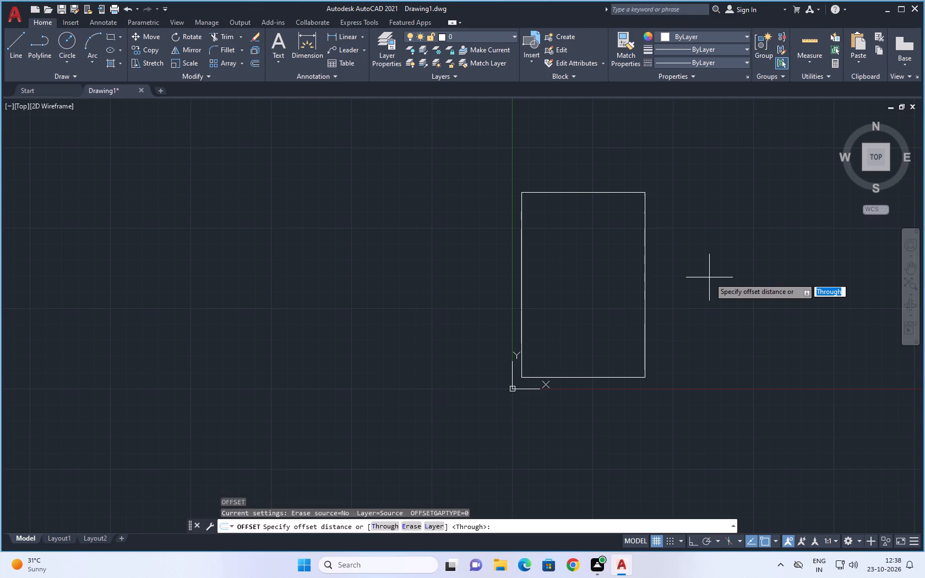
key(9)
key(shift+quotedbl)
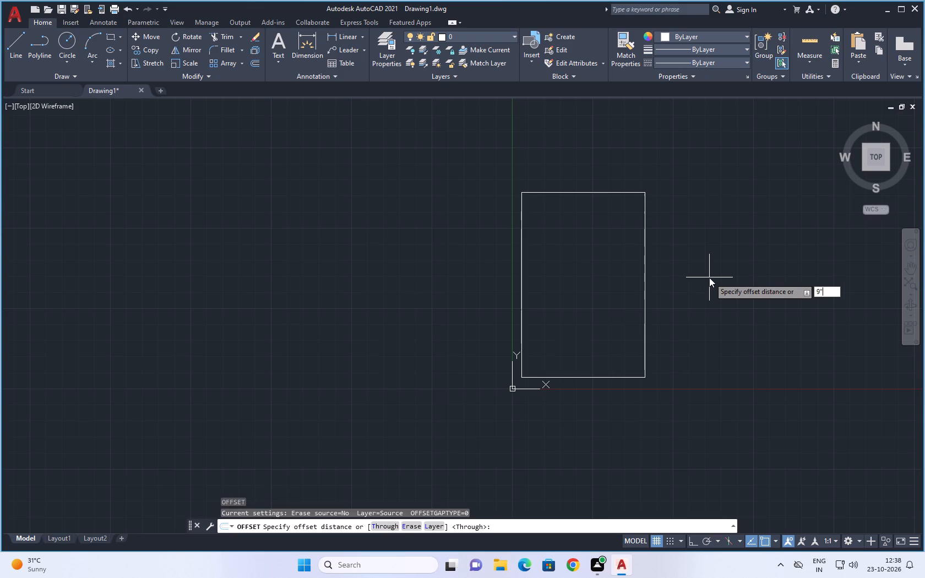
key(Return)
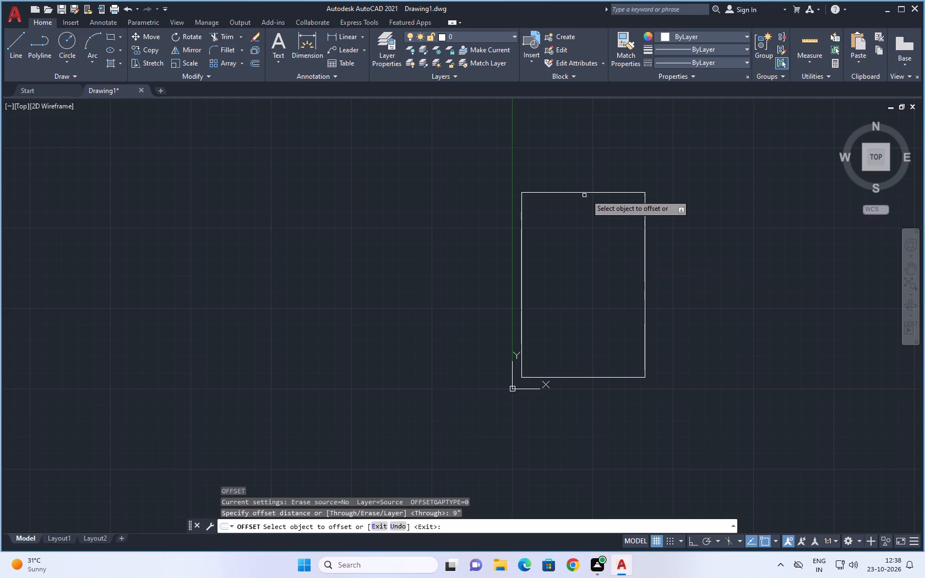
click(594, 192)
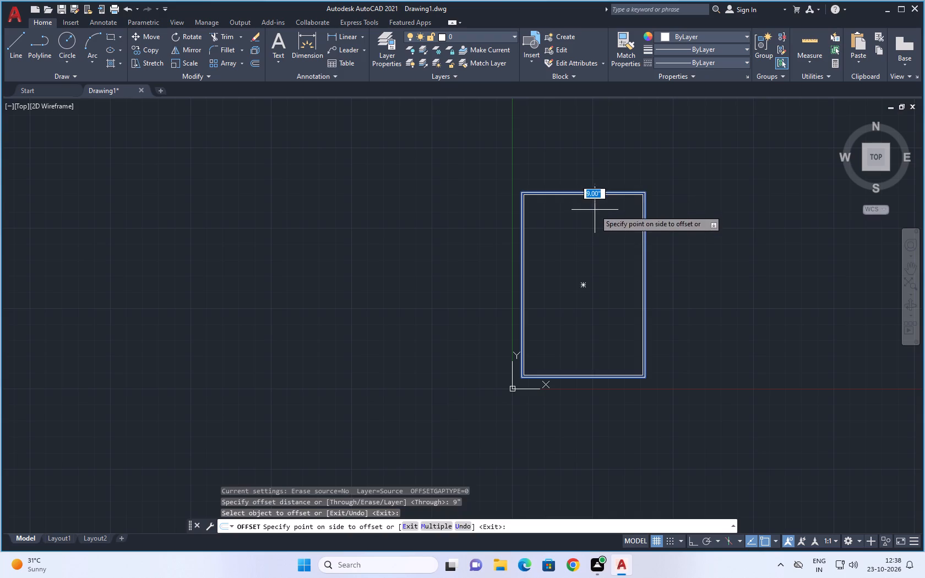
click(595, 213)
key(Escape)
key(Escape)
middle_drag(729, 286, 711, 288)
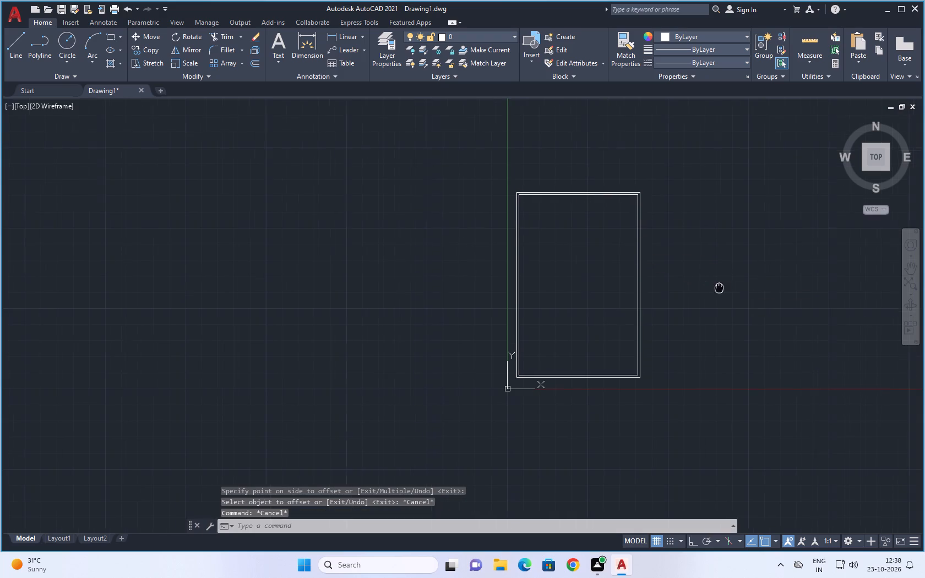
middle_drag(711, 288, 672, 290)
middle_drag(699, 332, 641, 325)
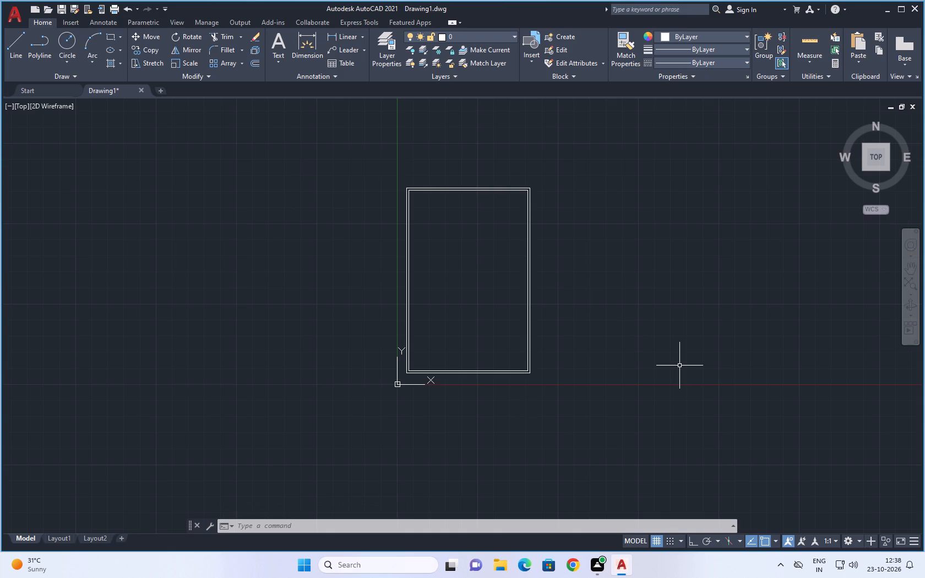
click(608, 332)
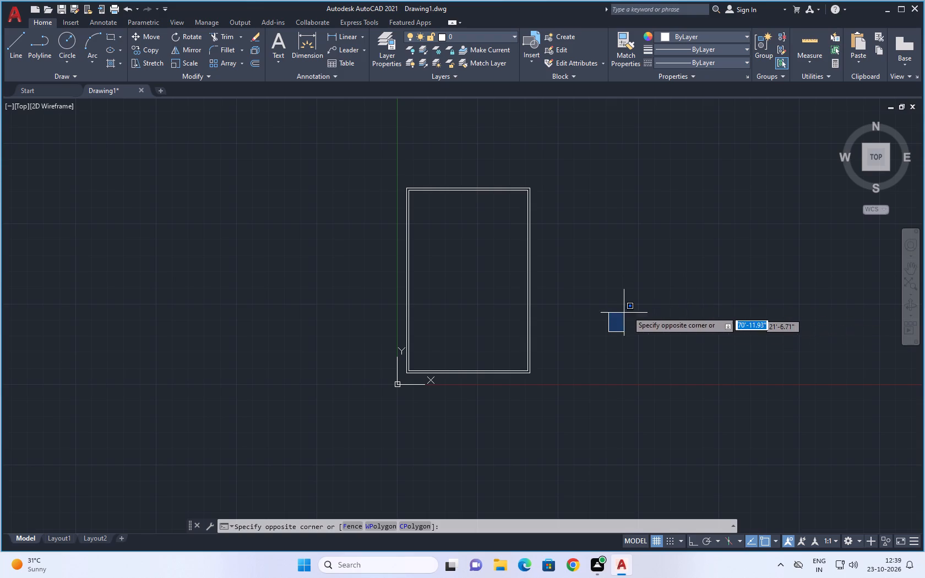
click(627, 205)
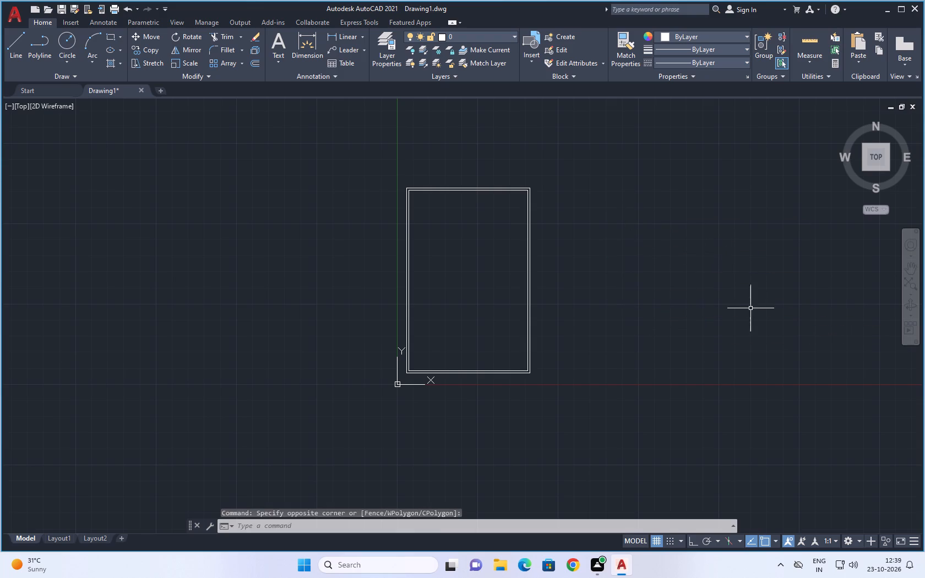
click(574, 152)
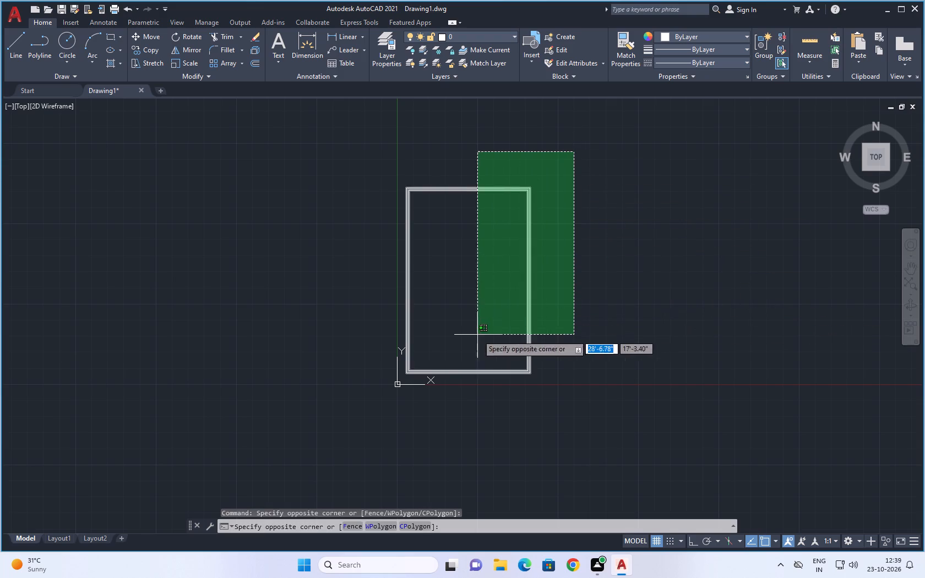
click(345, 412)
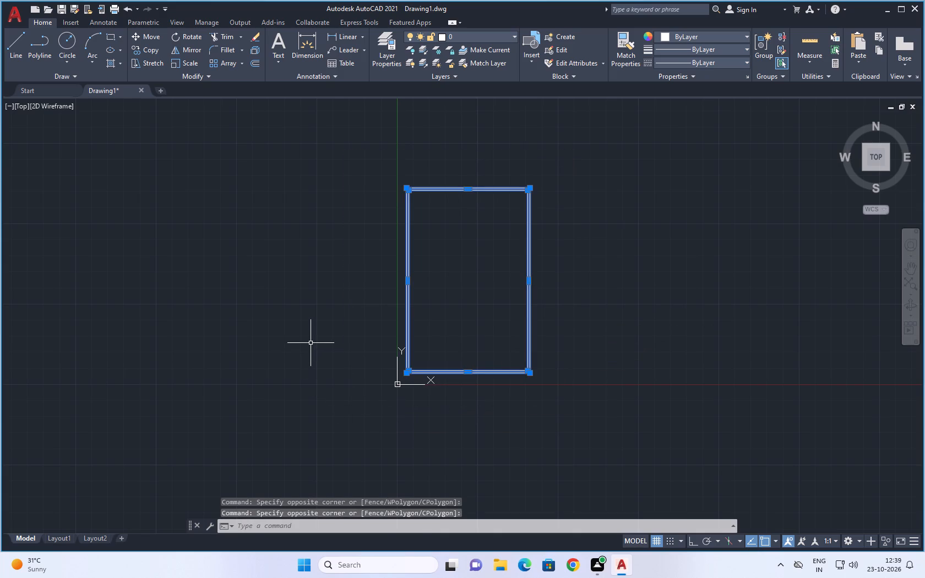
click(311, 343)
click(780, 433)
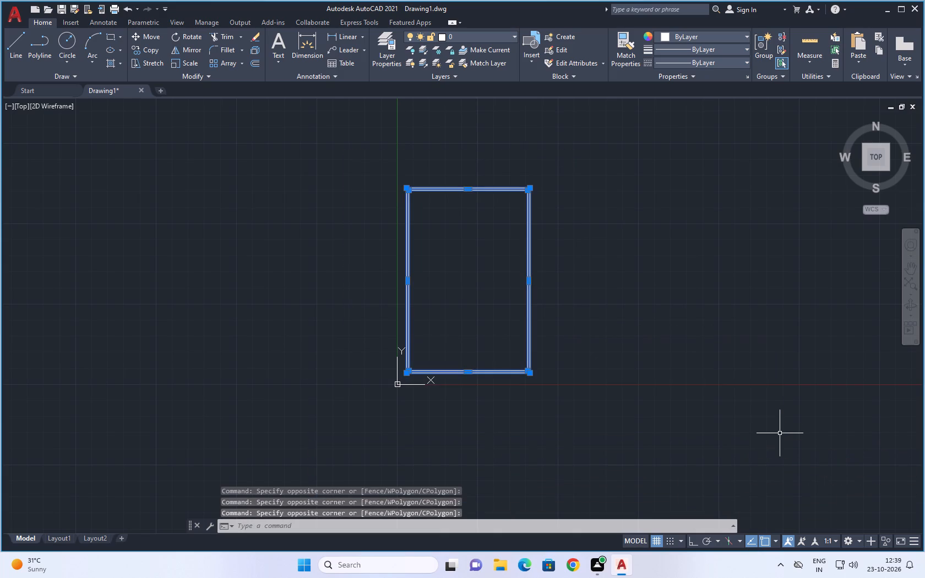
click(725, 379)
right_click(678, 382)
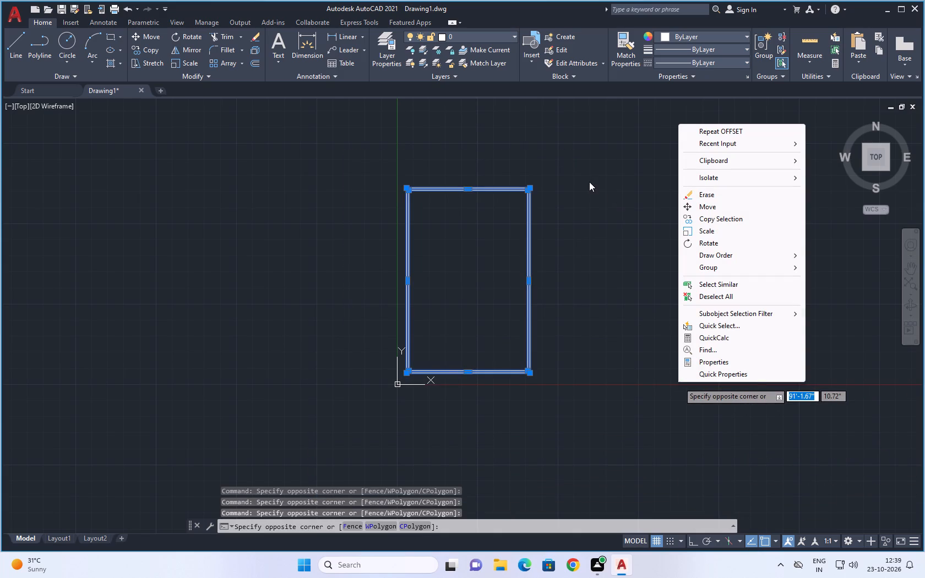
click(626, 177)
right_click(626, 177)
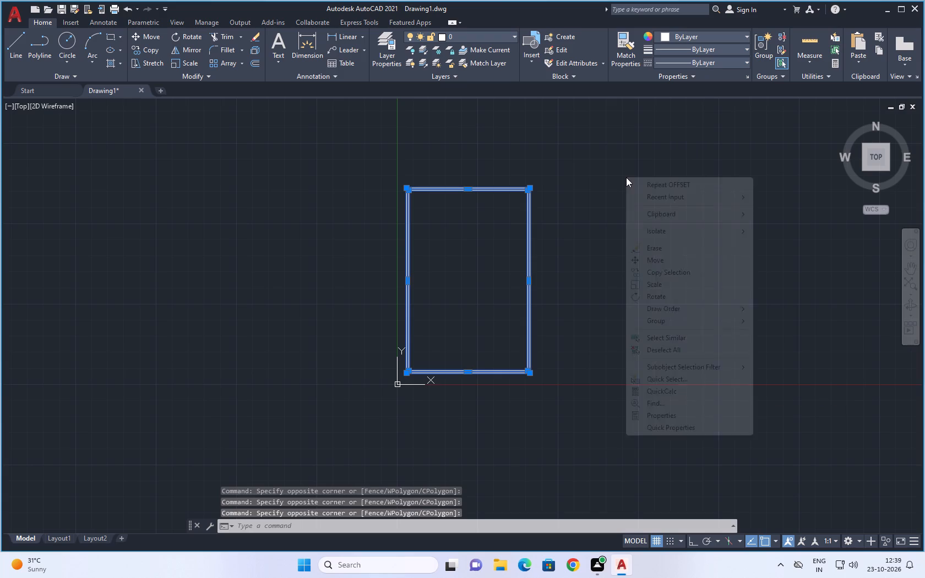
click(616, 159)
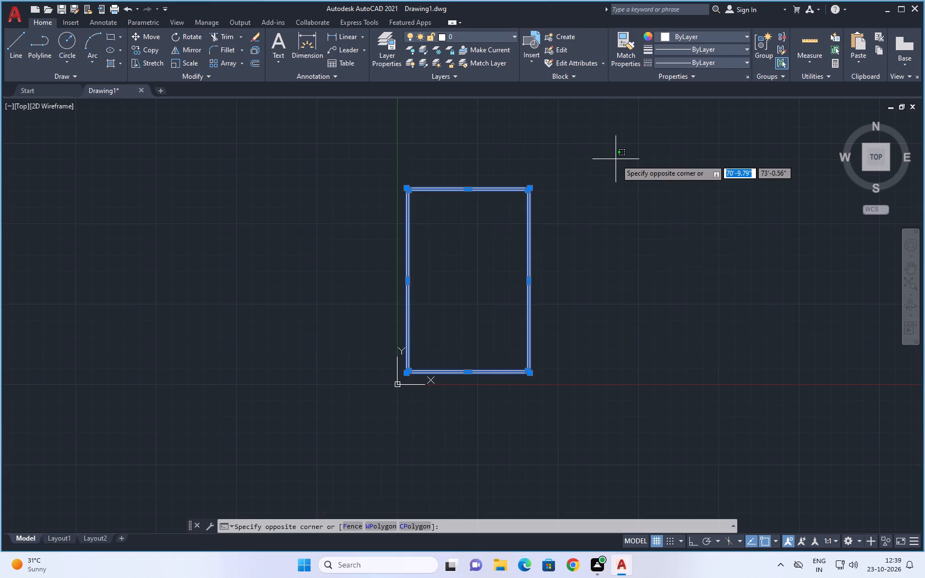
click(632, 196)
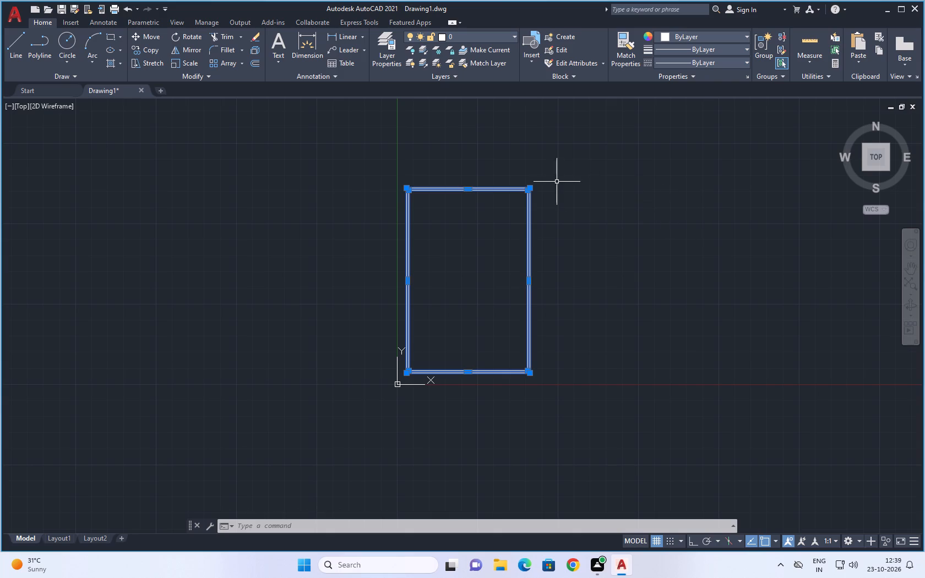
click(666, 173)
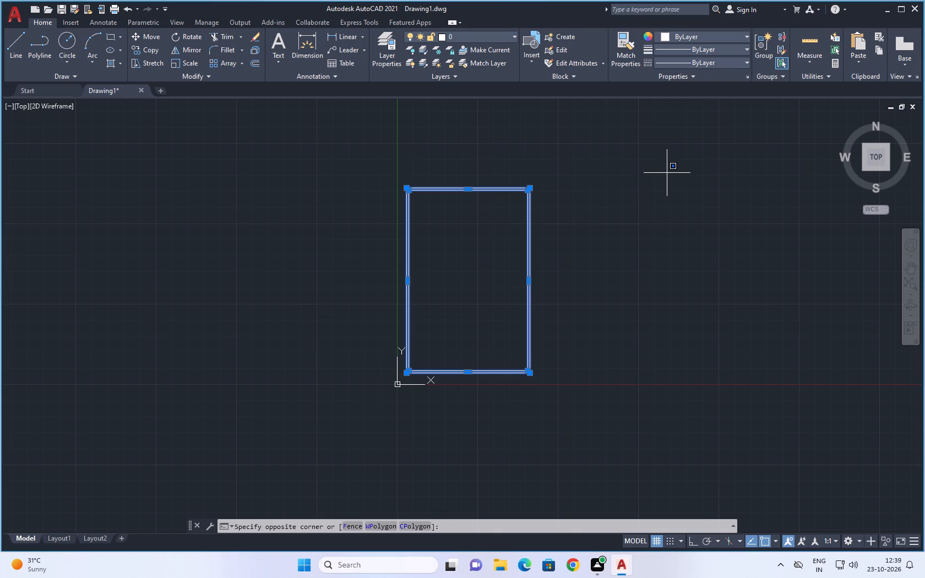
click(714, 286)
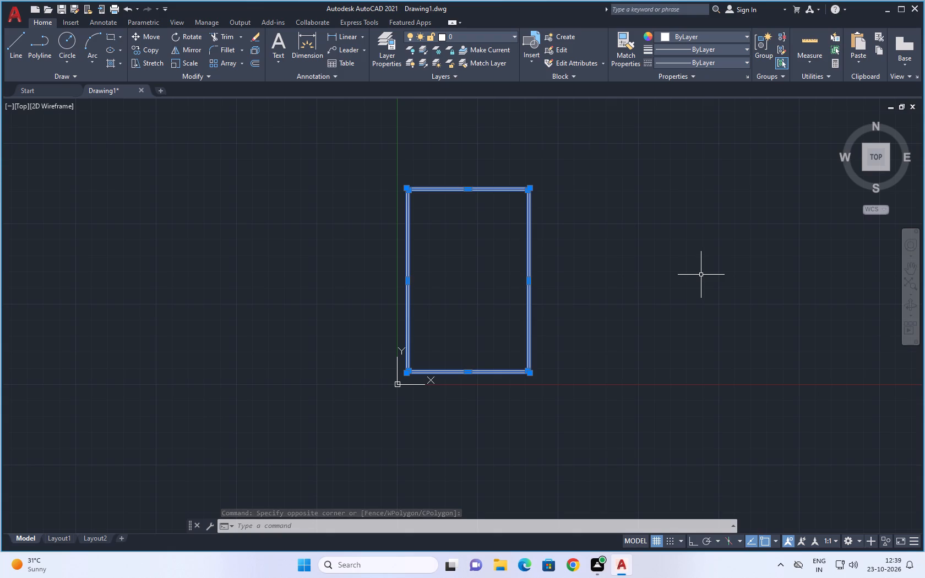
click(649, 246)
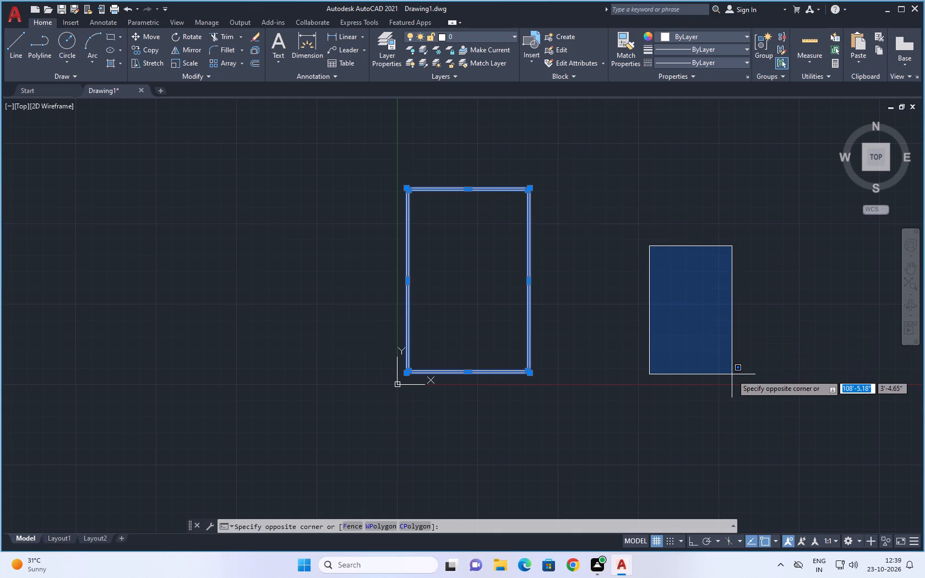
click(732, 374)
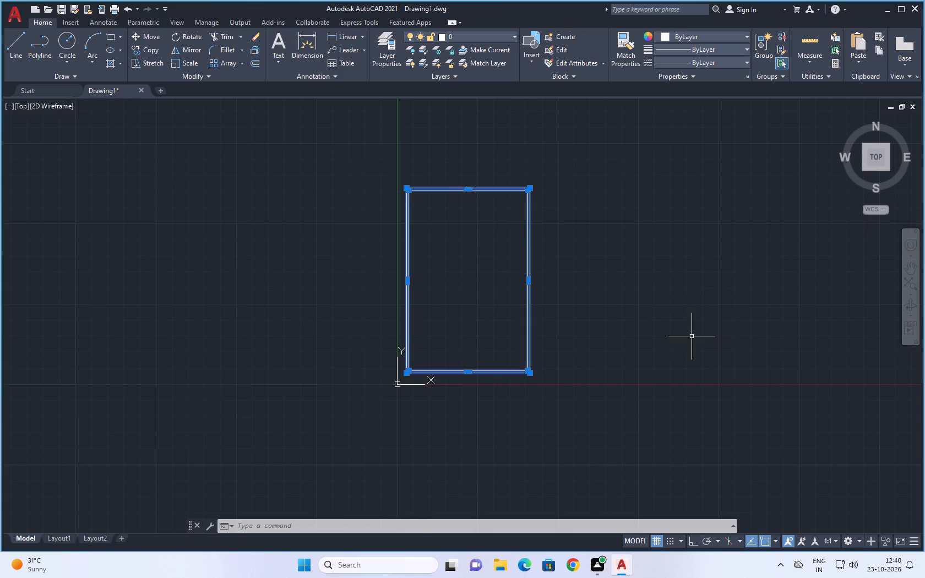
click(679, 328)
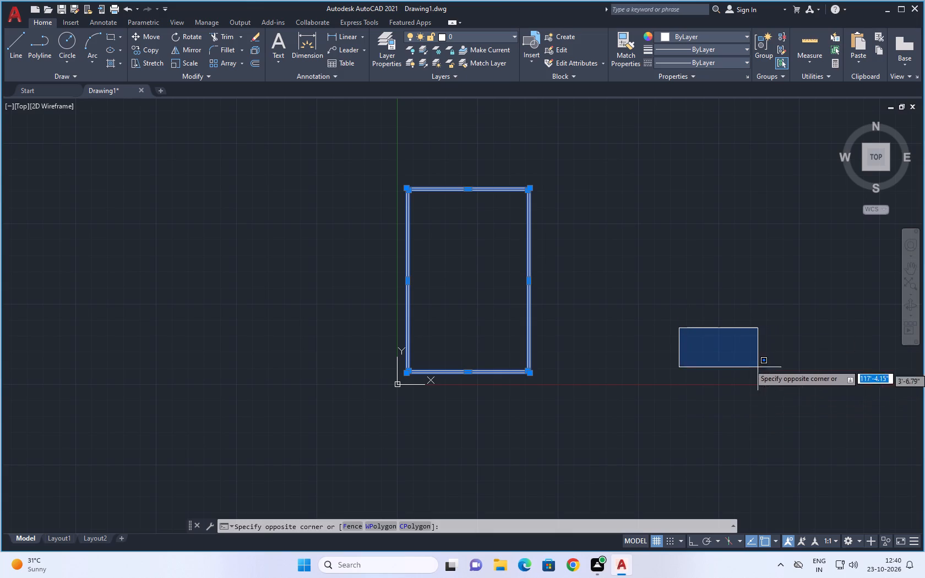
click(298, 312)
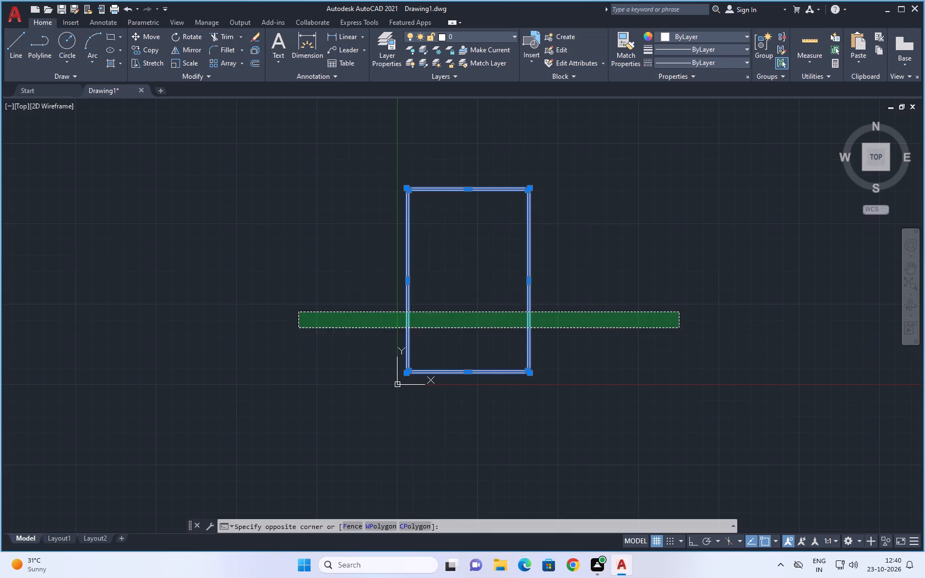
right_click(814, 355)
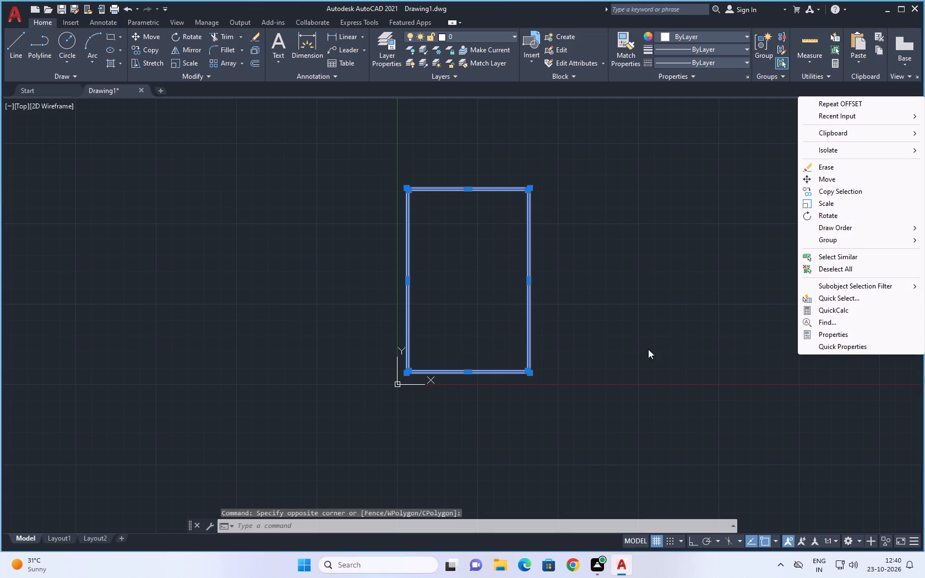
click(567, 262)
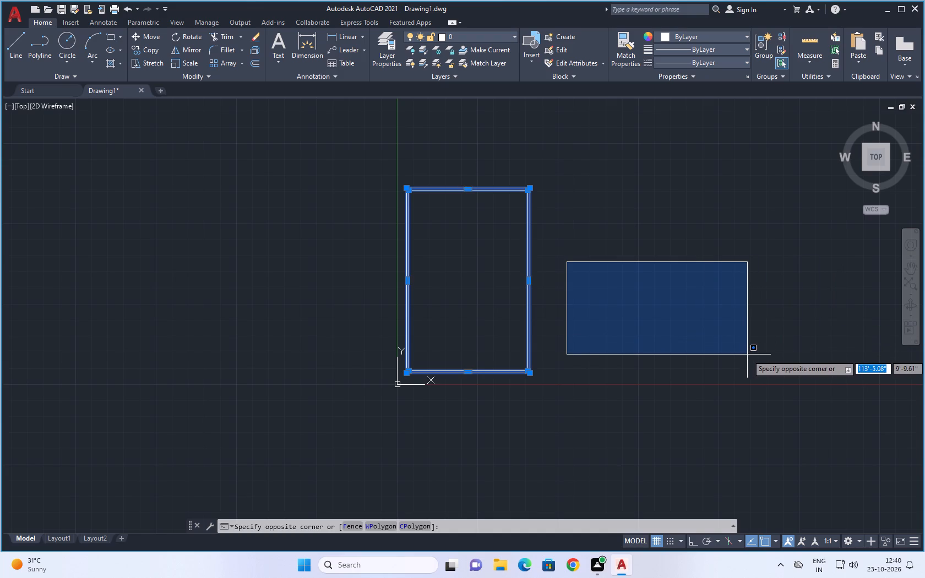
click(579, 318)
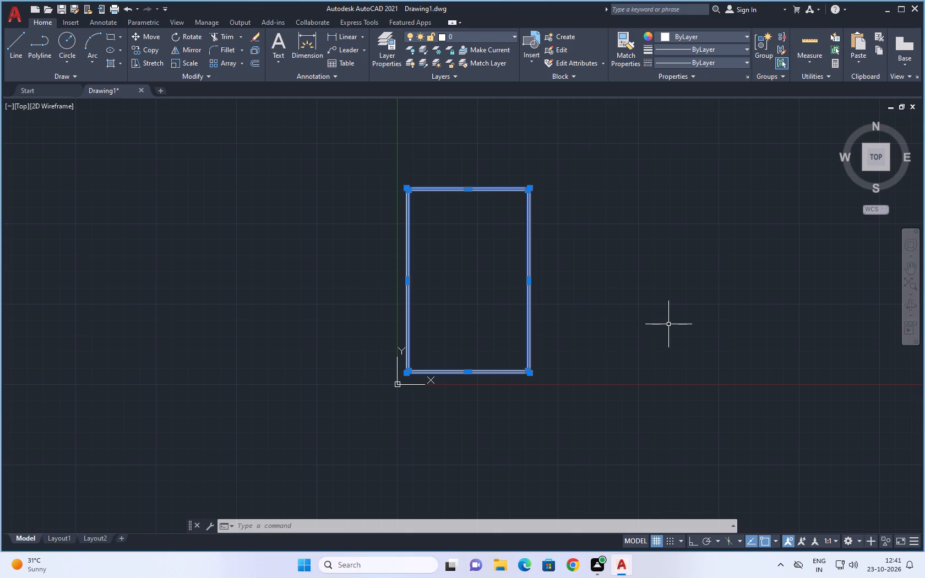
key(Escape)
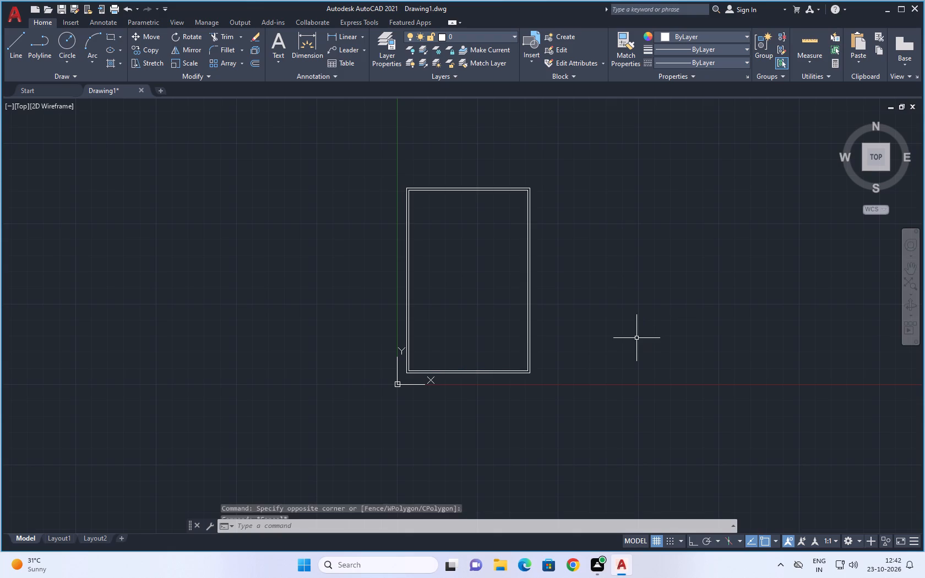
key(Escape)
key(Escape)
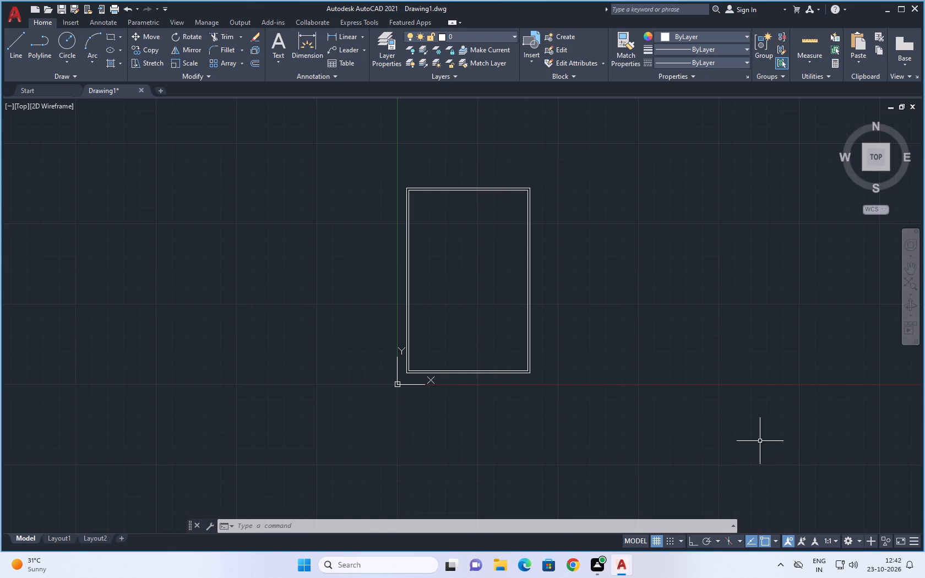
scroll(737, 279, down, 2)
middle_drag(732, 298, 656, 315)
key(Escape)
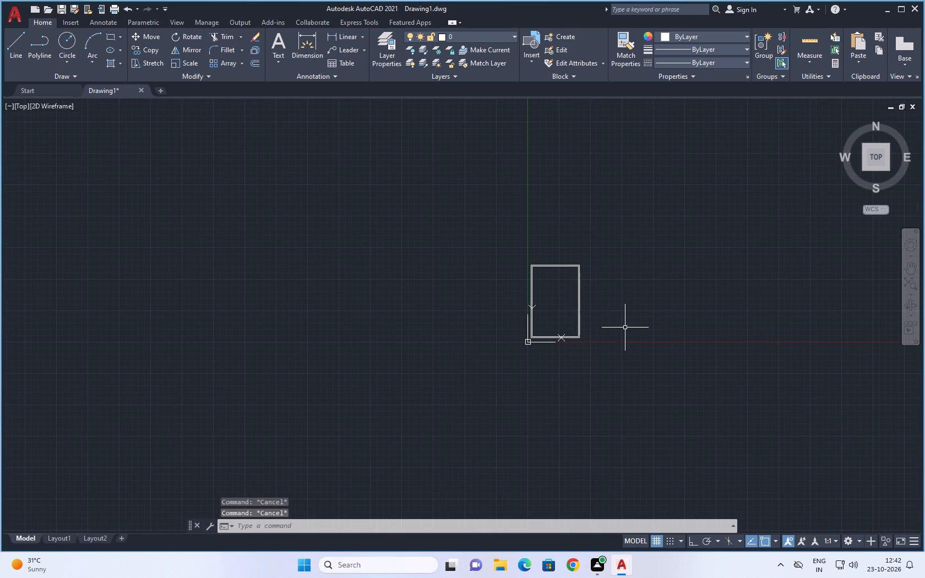
Explode the inner offset rectangle of the outer wall into separate lines.
key(Escape)
middle_drag(624, 324, 621, 316)
scroll(622, 320, up, 2)
middle_drag(624, 311, 622, 334)
scroll(607, 334, up, 1)
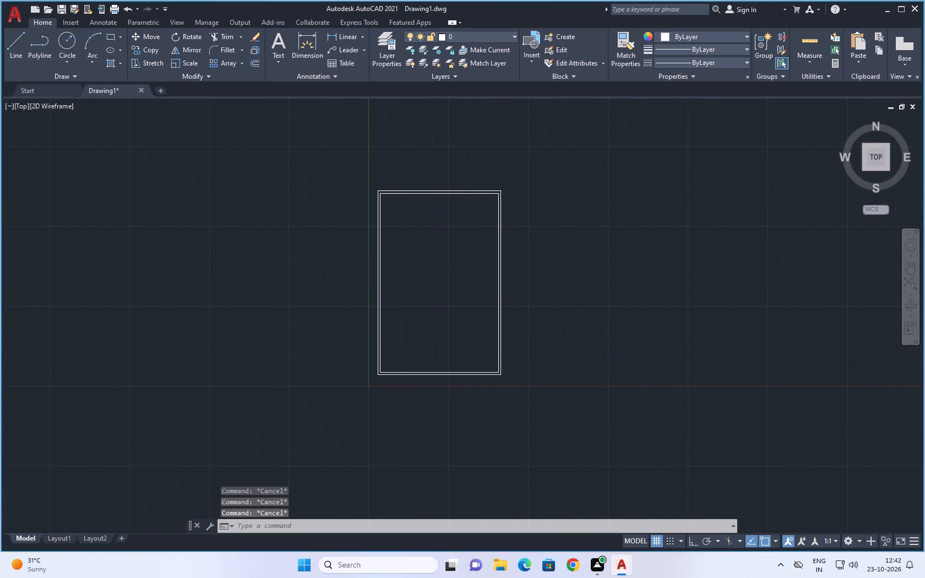
middle_drag(613, 330, 682, 358)
scroll(665, 343, down, 1)
middle_drag(674, 327, 676, 336)
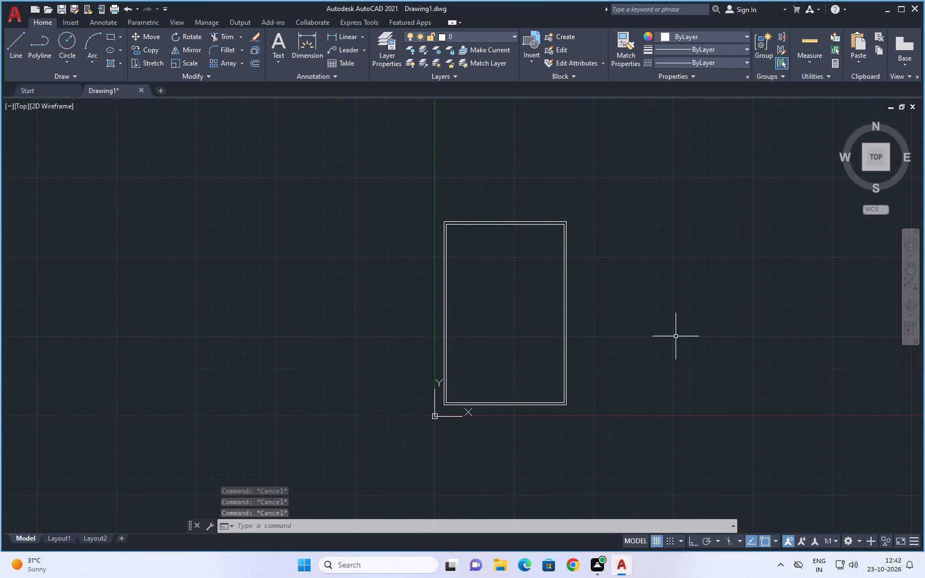
middle_drag(650, 364, 660, 362)
key(Escape)
key(Escape)
key(Escape)
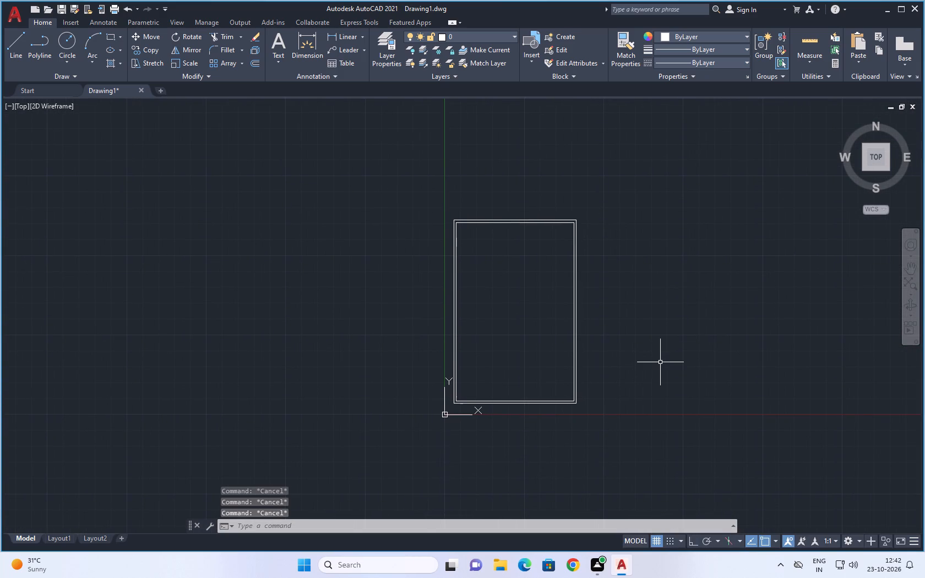
scroll(471, 268, up, 2)
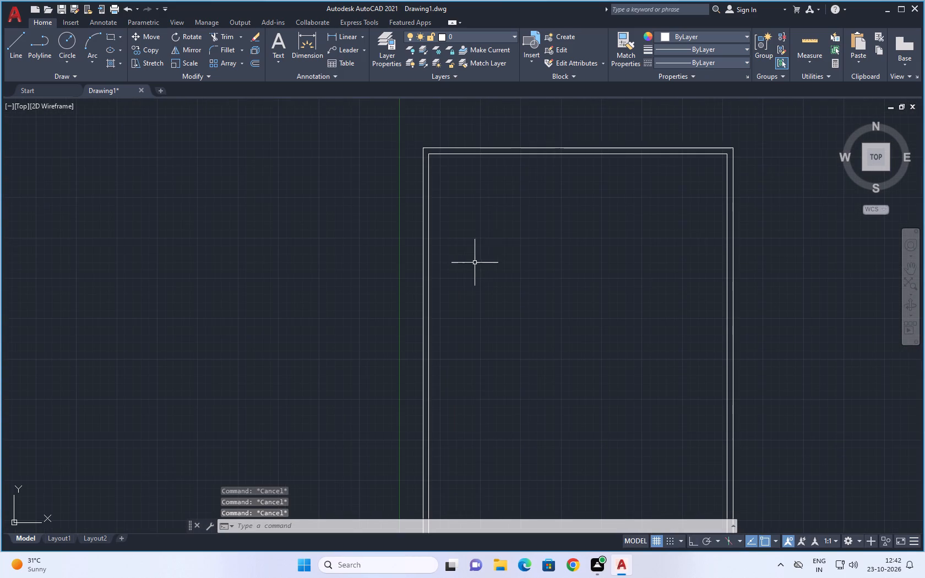
click(530, 153)
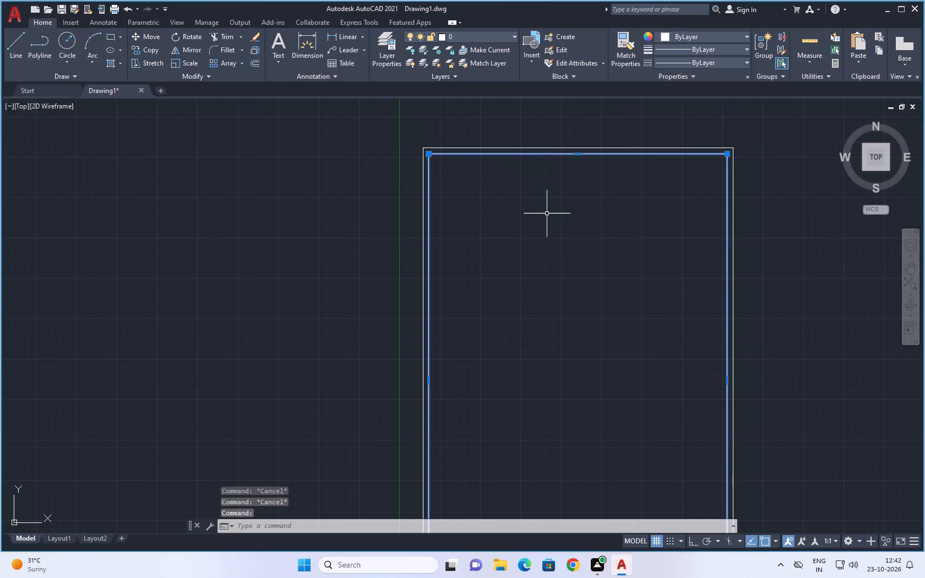
text(X)
key(space)
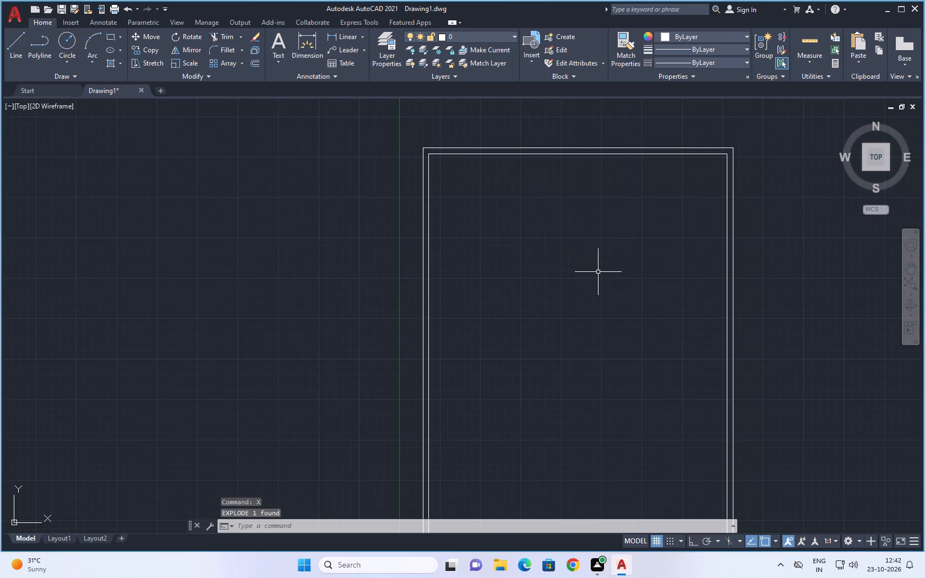
scroll(606, 283, down, 1)
middle_drag(765, 328, 727, 312)
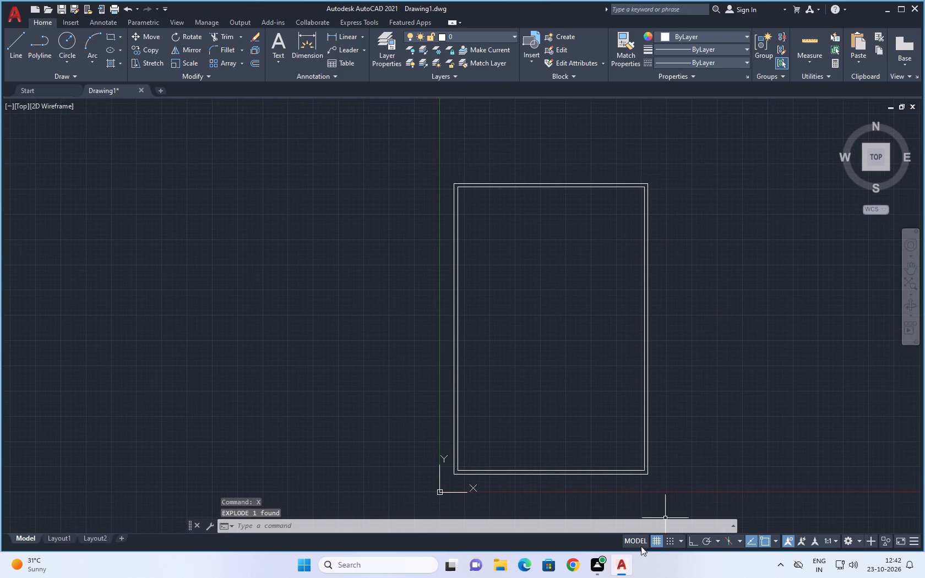
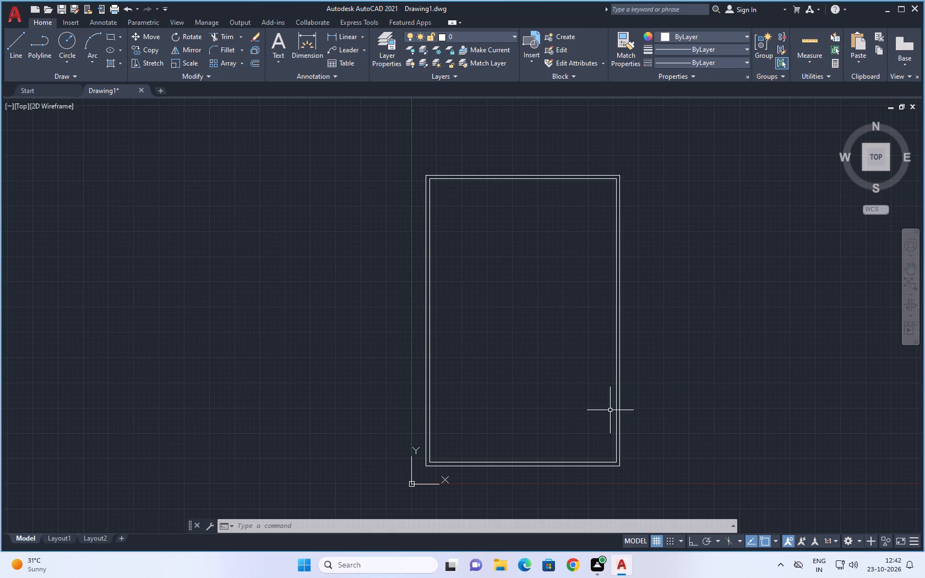
Offset the left inner line of the outer wall 11'6" into the plan.
middle_drag(513, 355, 534, 370)
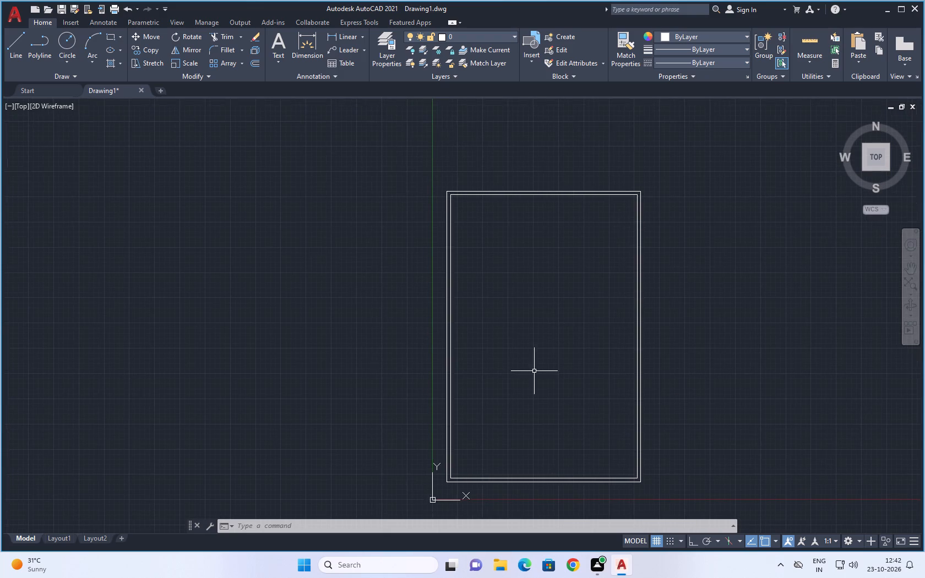
scroll(526, 362, up, 2)
key(Escape)
key(o)
key(Return)
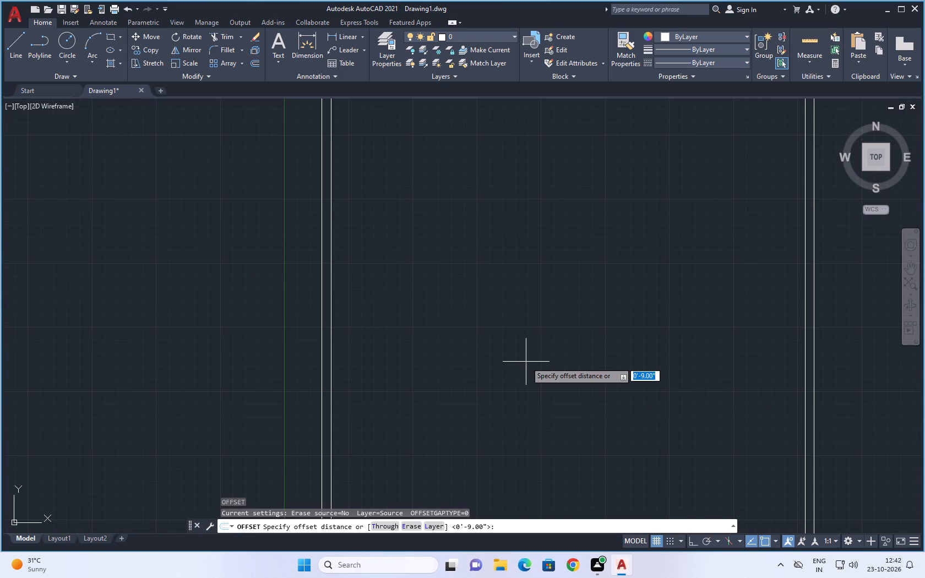
key(Return)
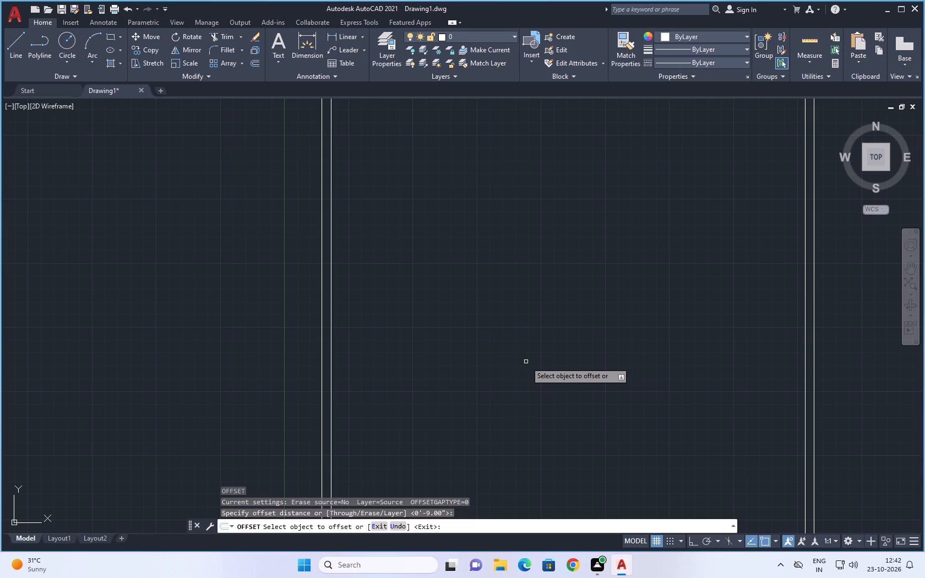
scroll(523, 282, down, 3)
middle_drag(535, 239, 523, 258)
scroll(517, 252, up, 2)
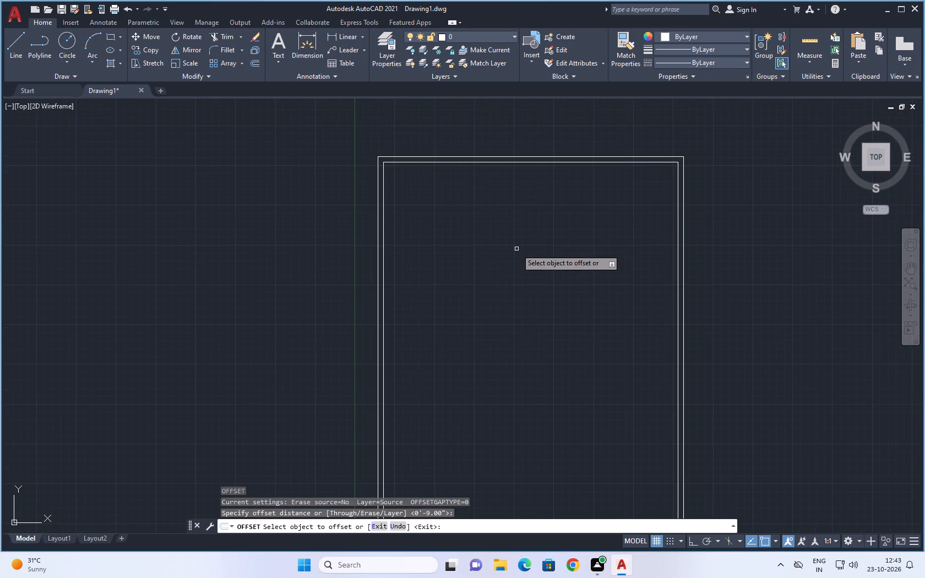
middle_drag(514, 223, 519, 237)
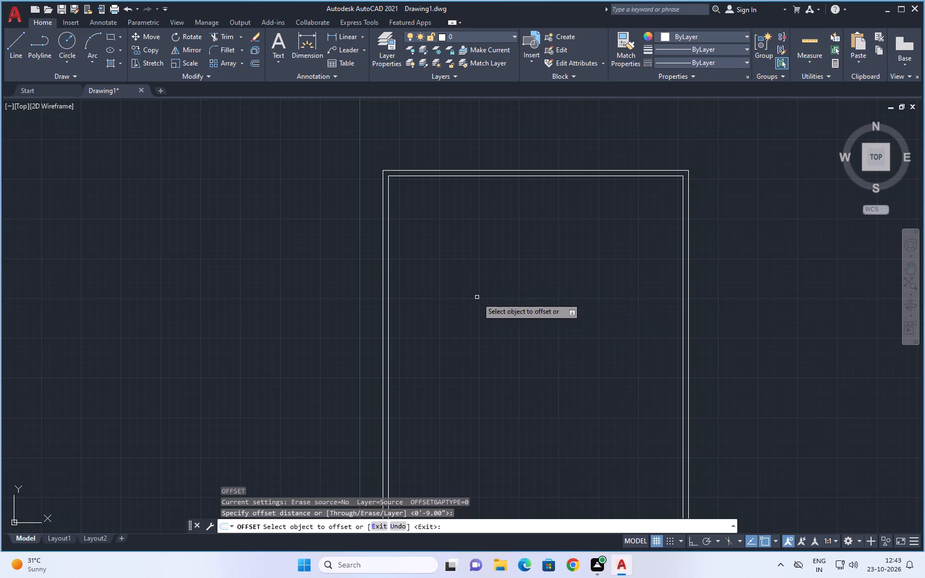
scroll(422, 288, up, 2)
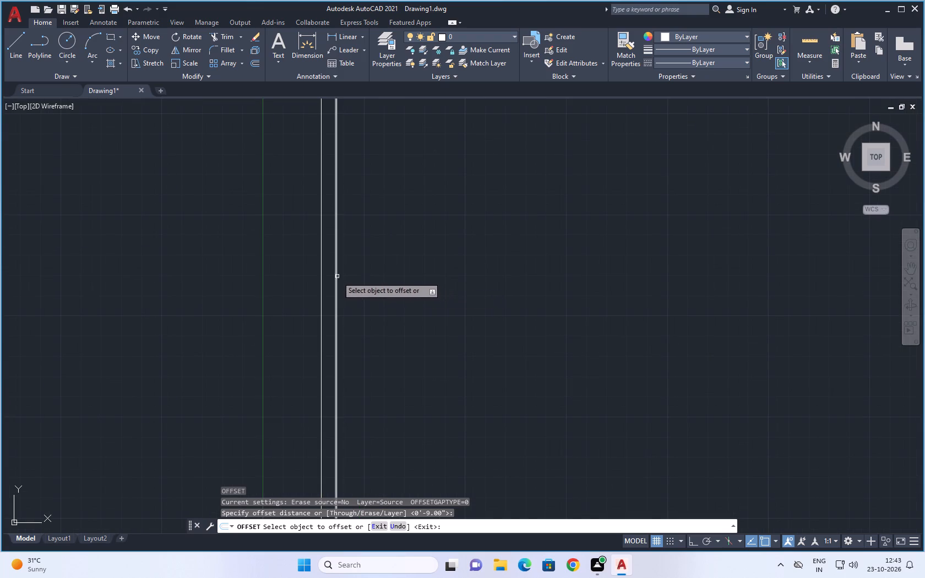
click(335, 274)
scroll(548, 291, down, 1)
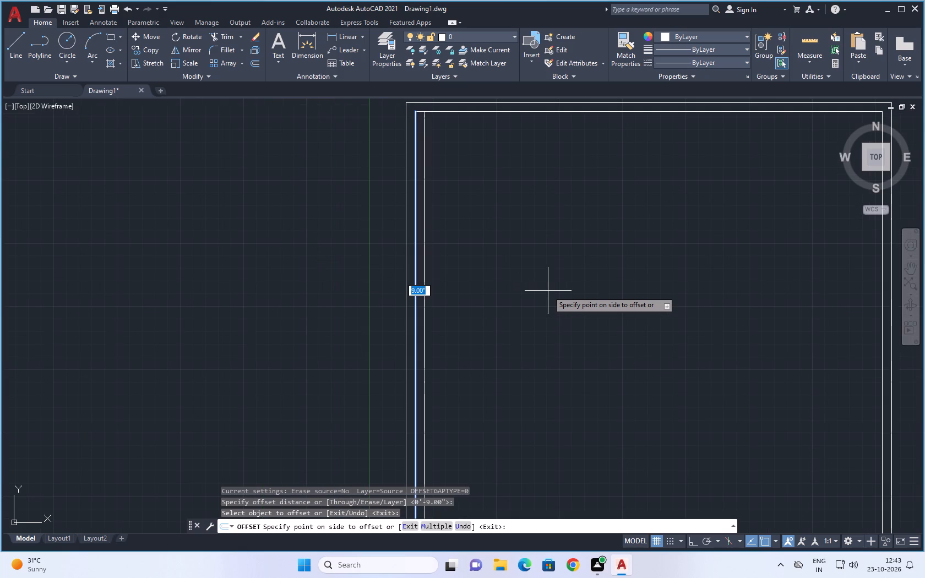
text(11')
key(6)
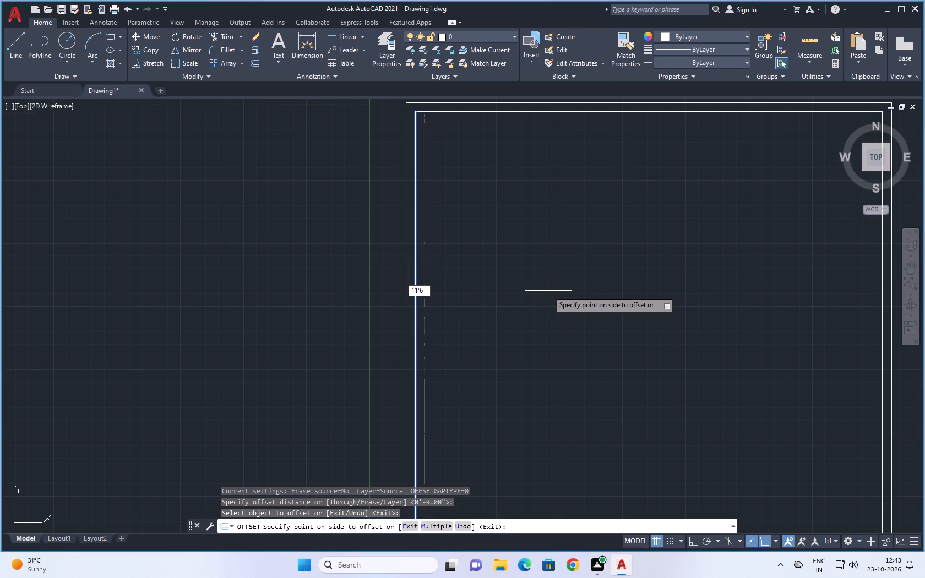
key(shift+quotedbl)
key(Return)
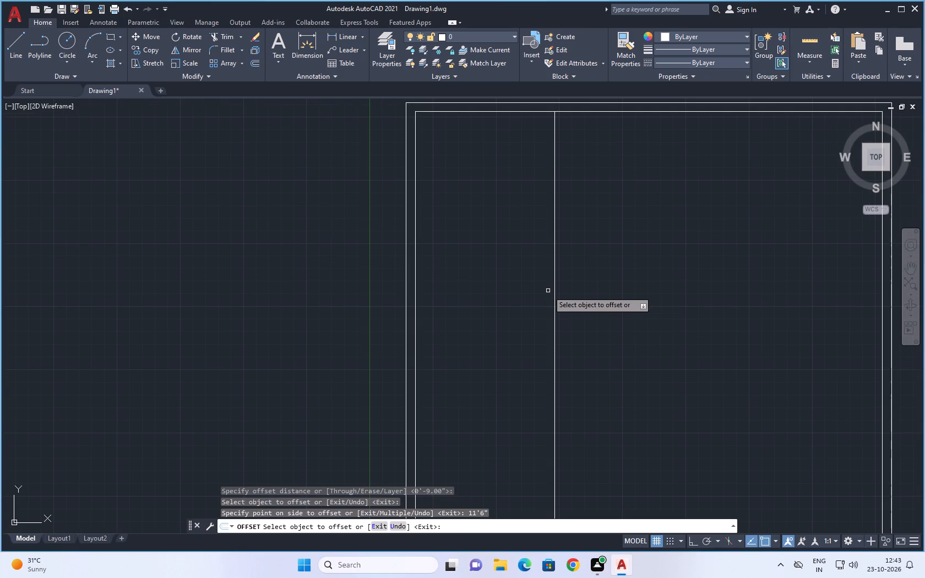
Offset the new vertical line 4.5" to its right to form the first partition wall.
scroll(539, 268, down, 2)
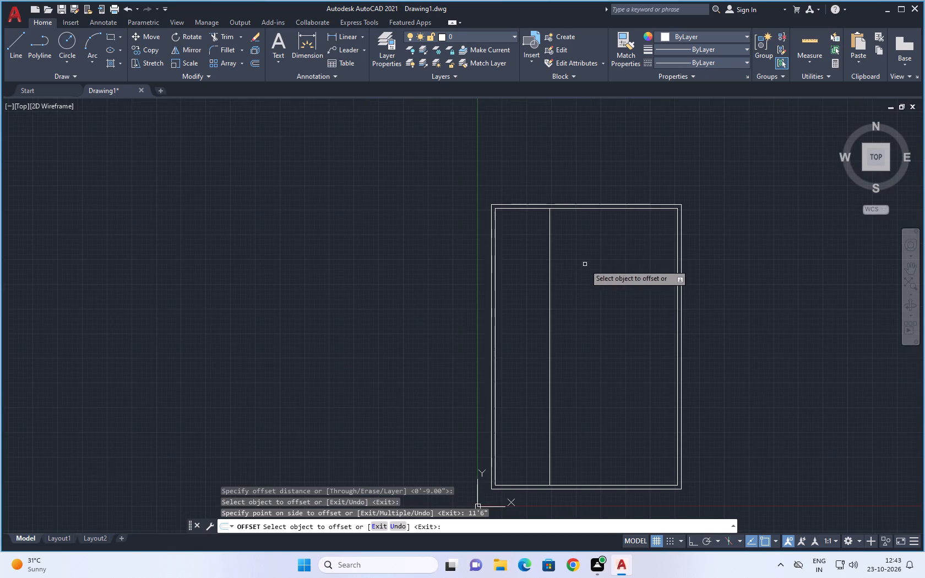
middle_drag(580, 256, 545, 266)
scroll(531, 272, up, 3)
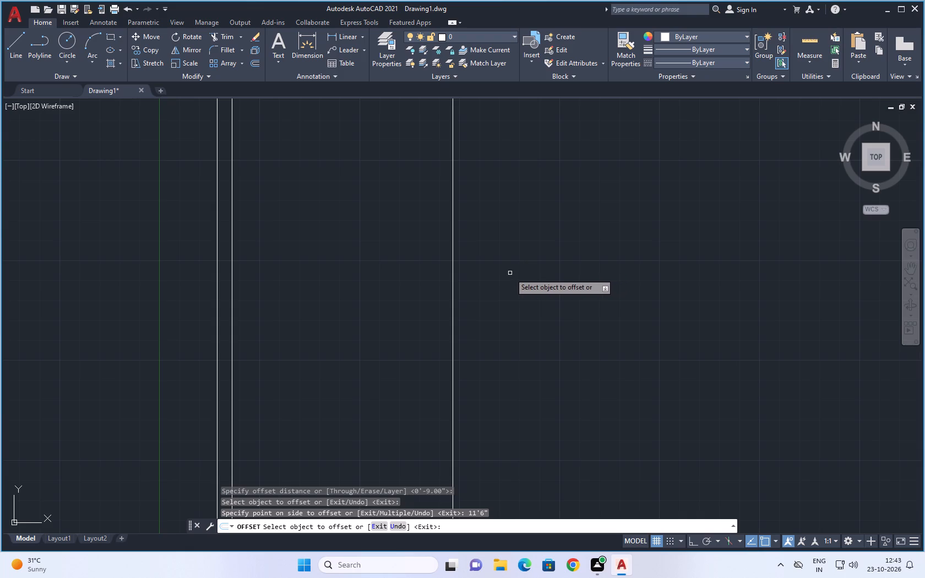
click(454, 234)
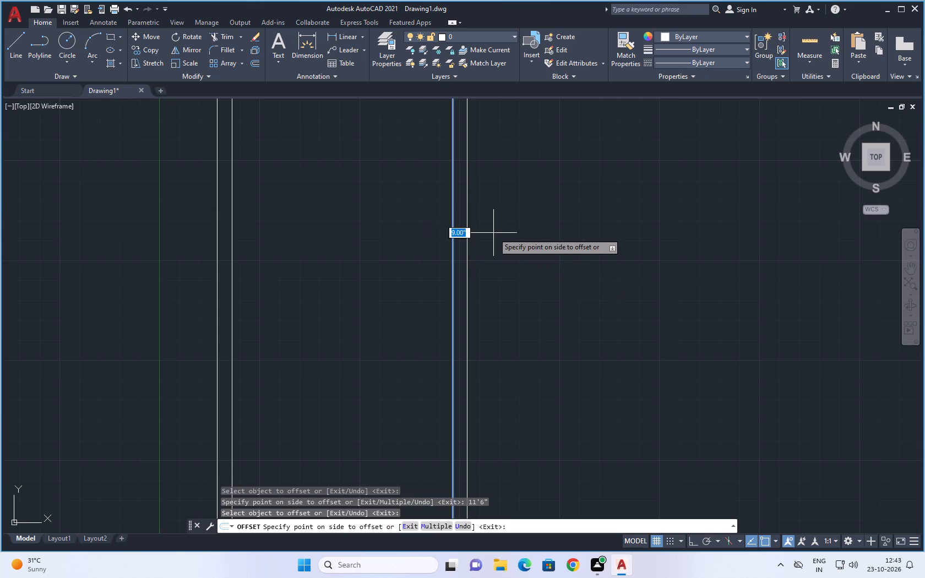
text(4.5")
key(Return)
Offset the first partition's right line 4' to the right, and offset that copy 9" to form the second vertical wall.
scroll(492, 234, up, 1)
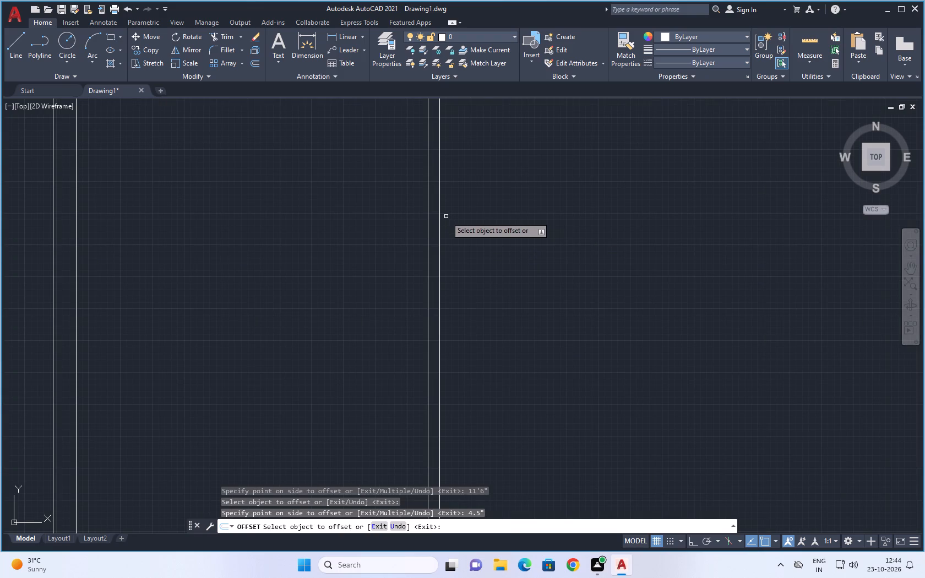
click(440, 209)
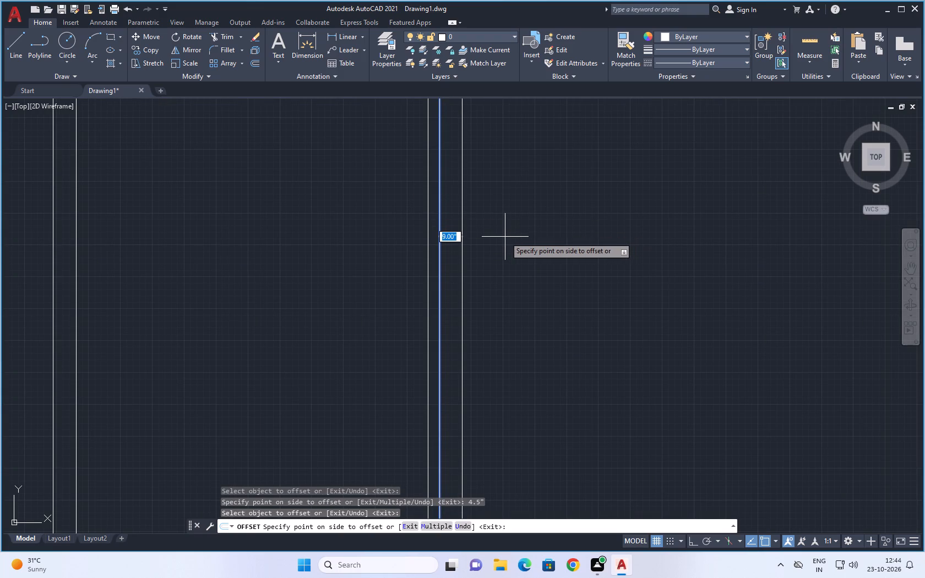
text(4')
key(Return)
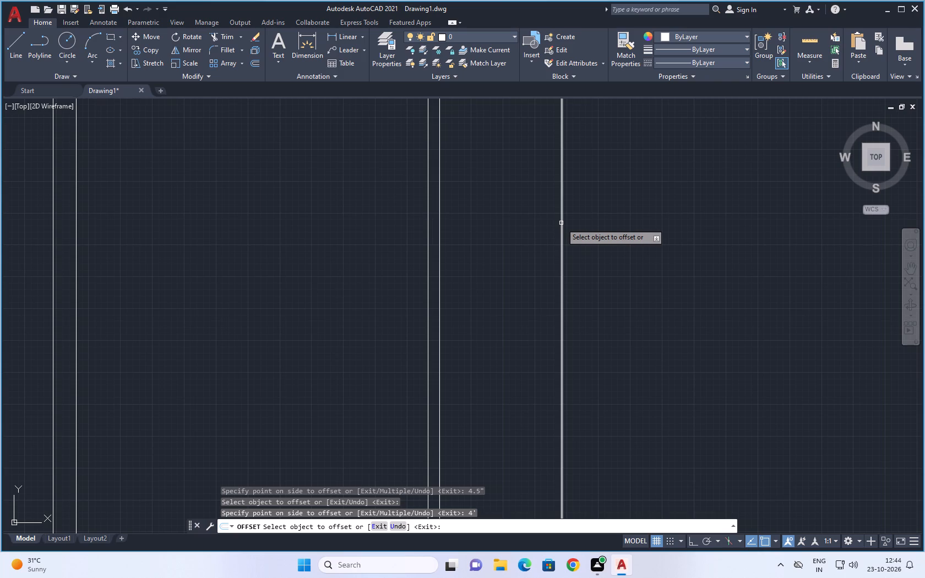
click(563, 227)
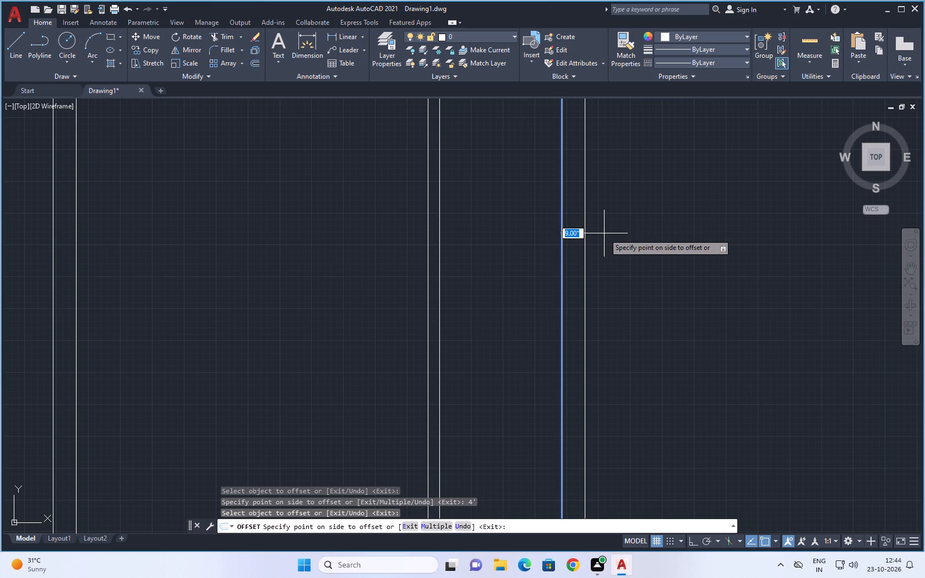
click(604, 233)
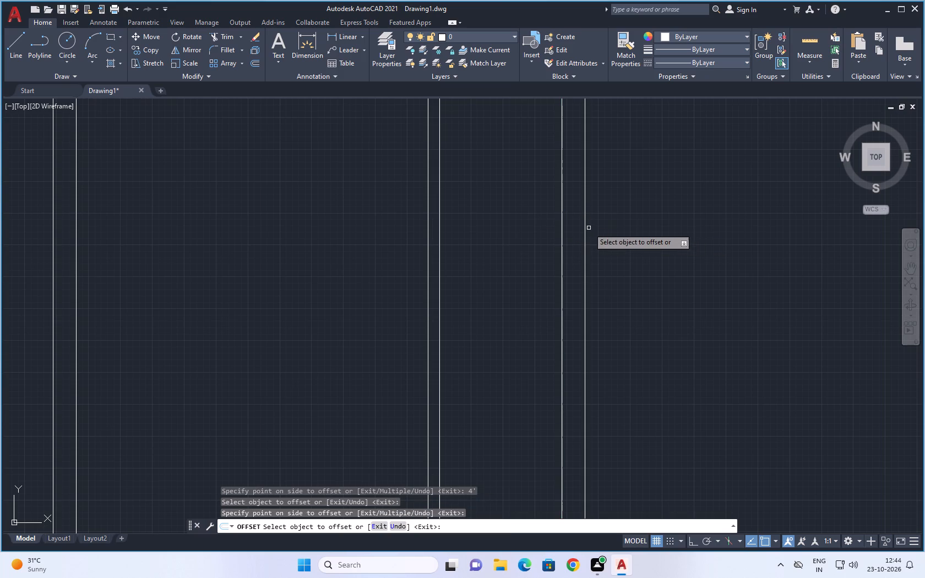
Offset the 9" wall's right line 4' to the right, and offset that copy 4.5" to form the third vertical wall.
click(585, 222)
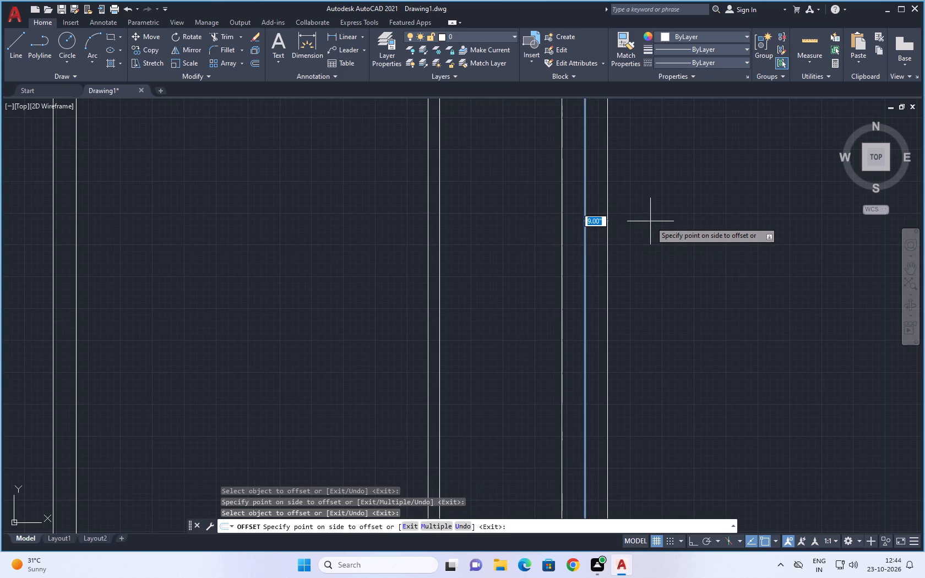
text(4')
key(Return)
scroll(653, 222, down, 1)
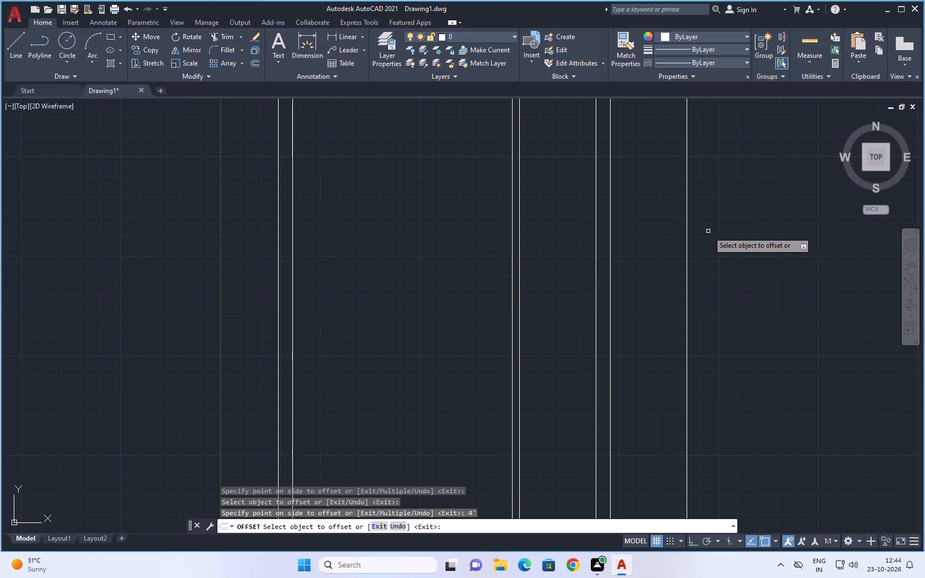
click(687, 199)
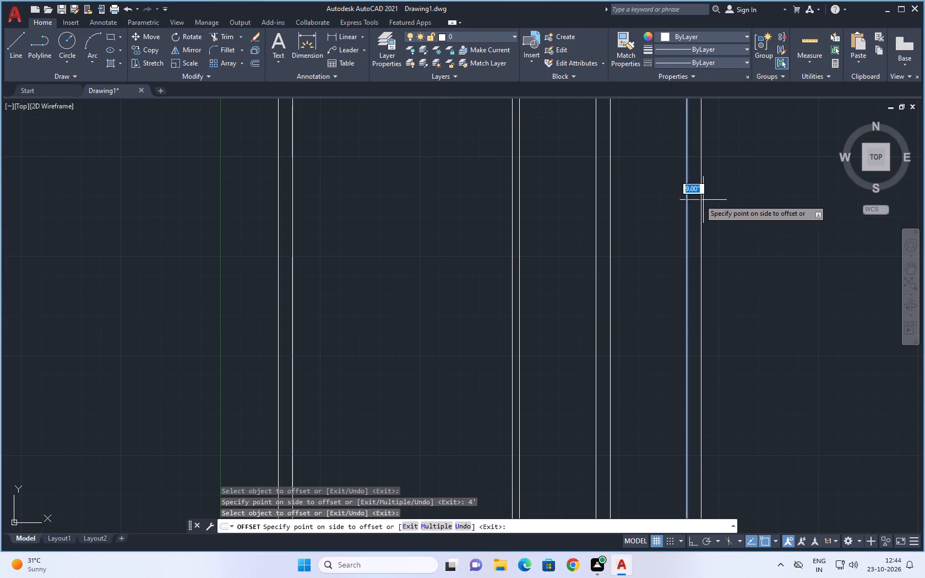
text(4.5")
key(Return)
Offset the right line of the third vertical wall 11'9" toward the right outer wall.
scroll(725, 208, down, 3)
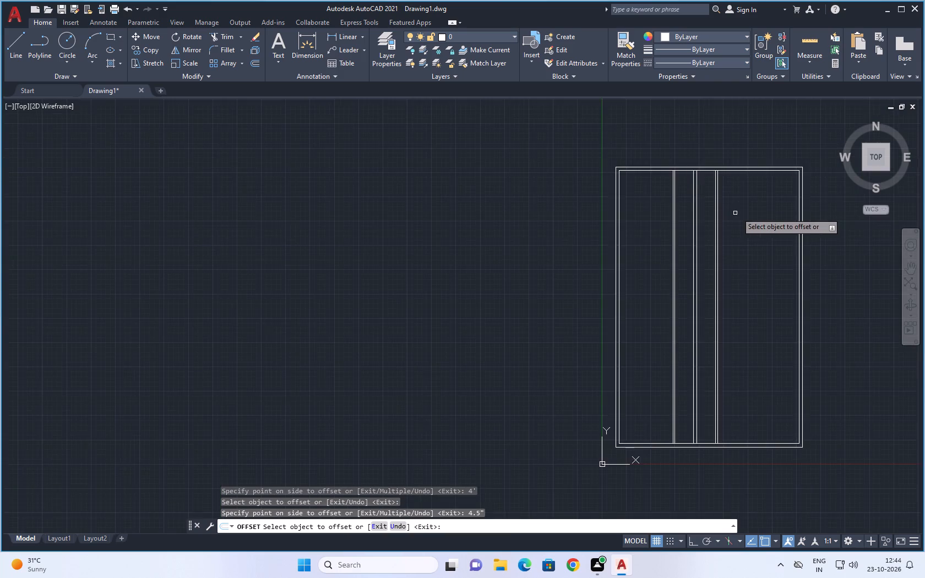
scroll(739, 212, down, 1)
middle_drag(739, 212, 638, 251)
scroll(624, 255, up, 3)
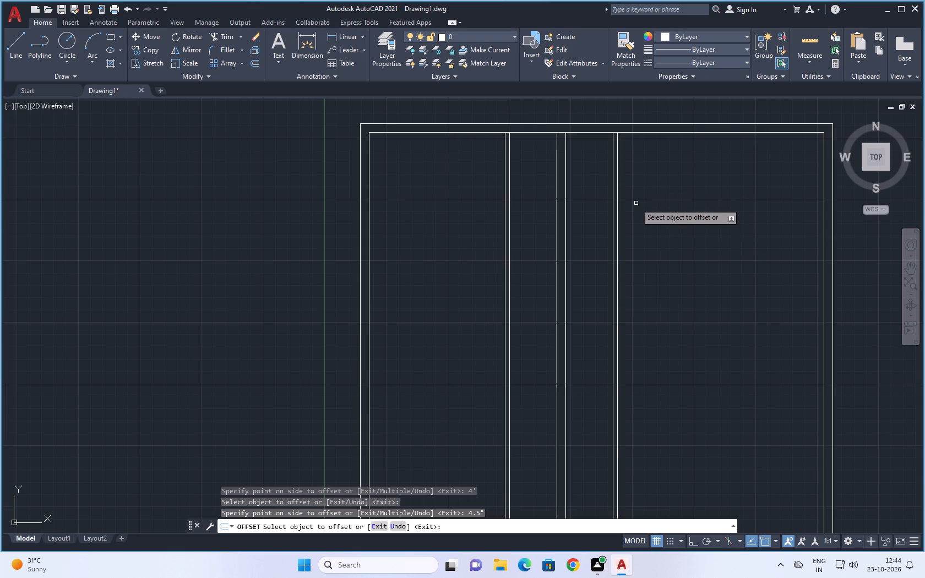
scroll(627, 198, up, 1)
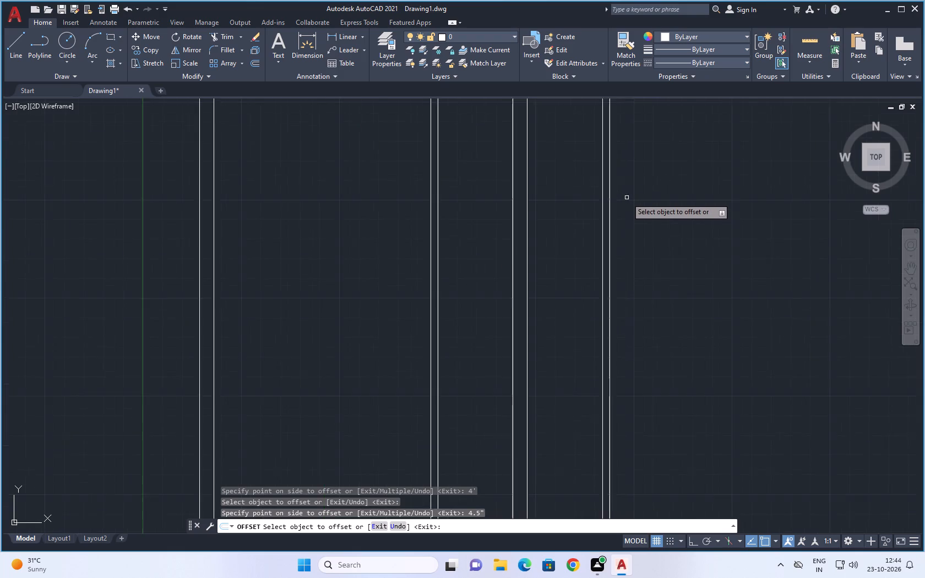
scroll(627, 198, up, 1)
click(597, 178)
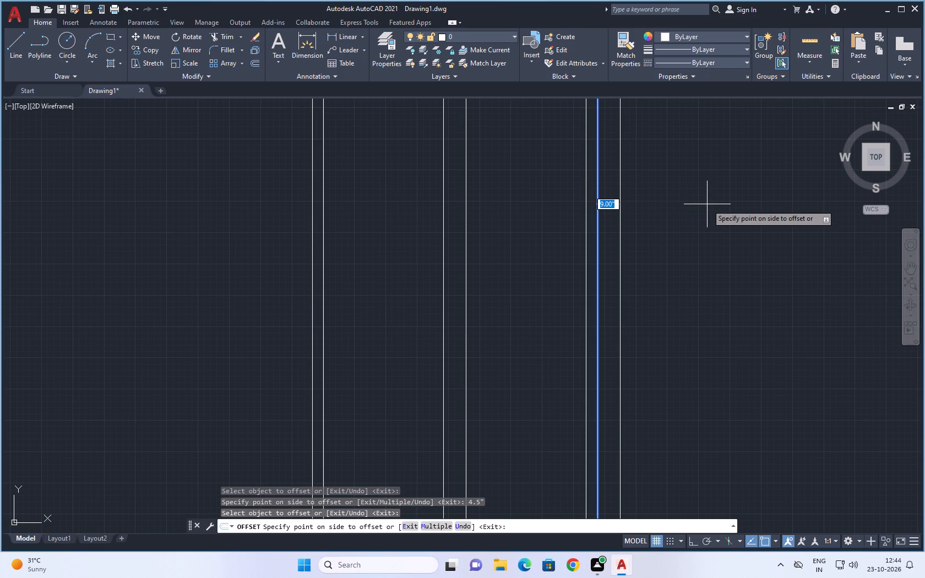
text(11'9)
key(shift+quotedbl)
key(Return)
Offset the top inner line of the outer wall 9'7.5" down into the plan.
scroll(713, 246, down, 3)
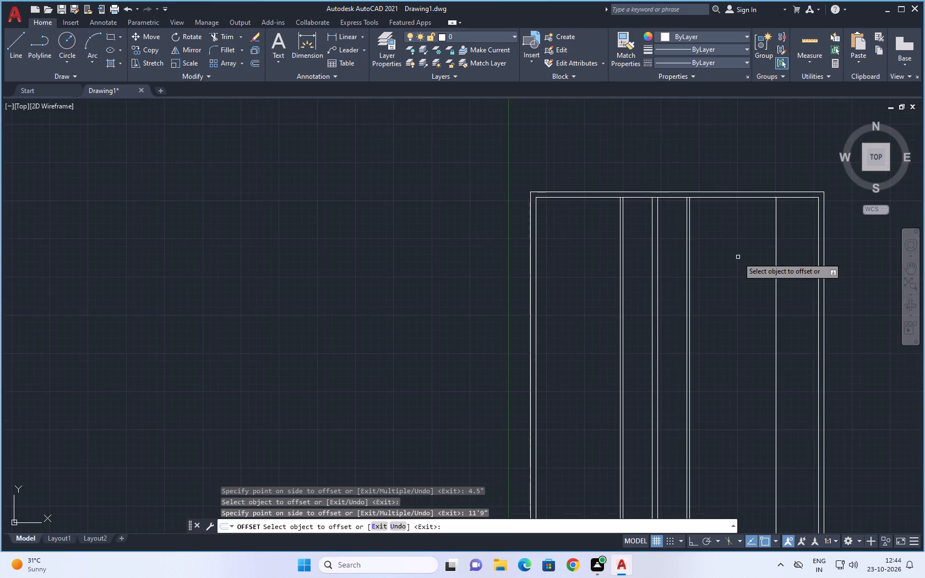
scroll(739, 263, down, 1)
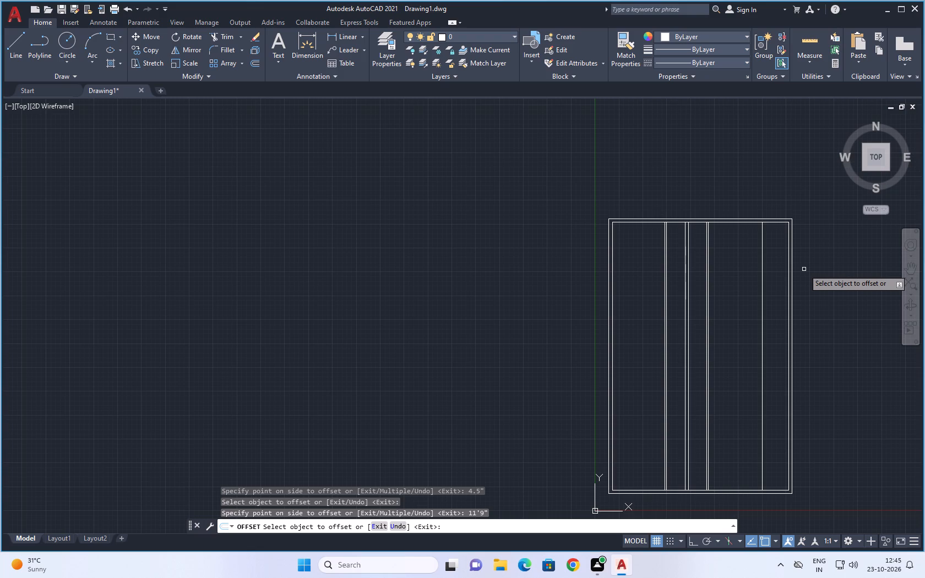
scroll(651, 240, up, 2)
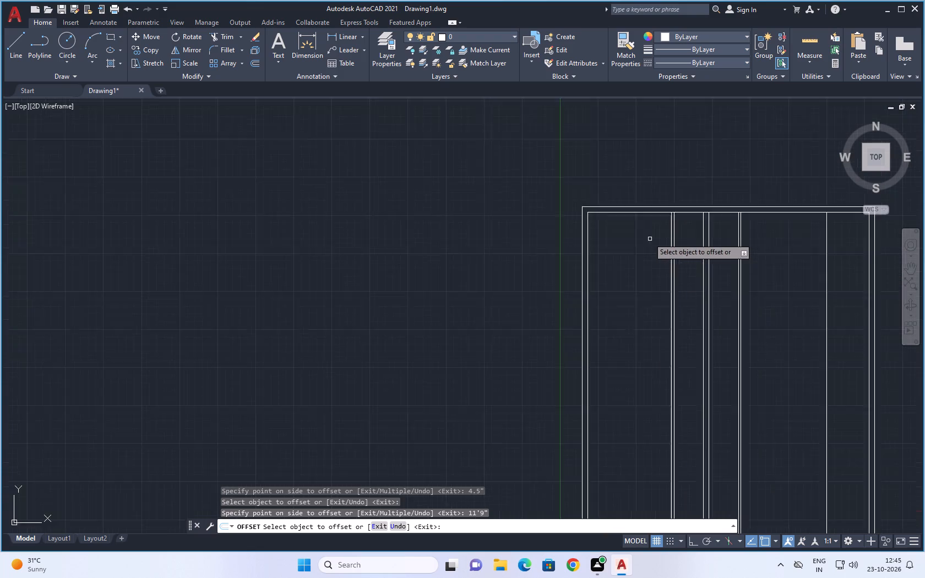
scroll(647, 237, up, 2)
click(637, 141)
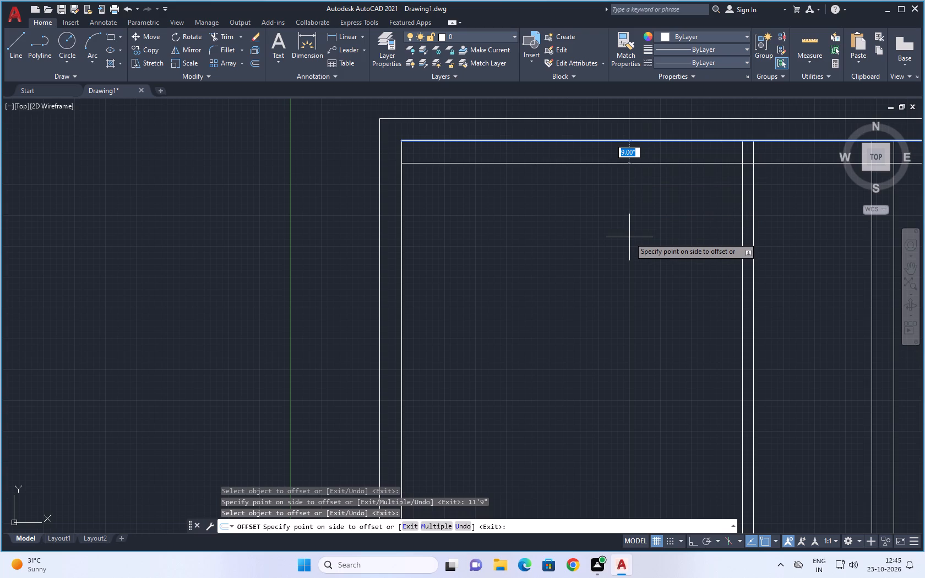
text(9')
text(7.)
key(5)
key(shift+quotedbl)
key(Return)
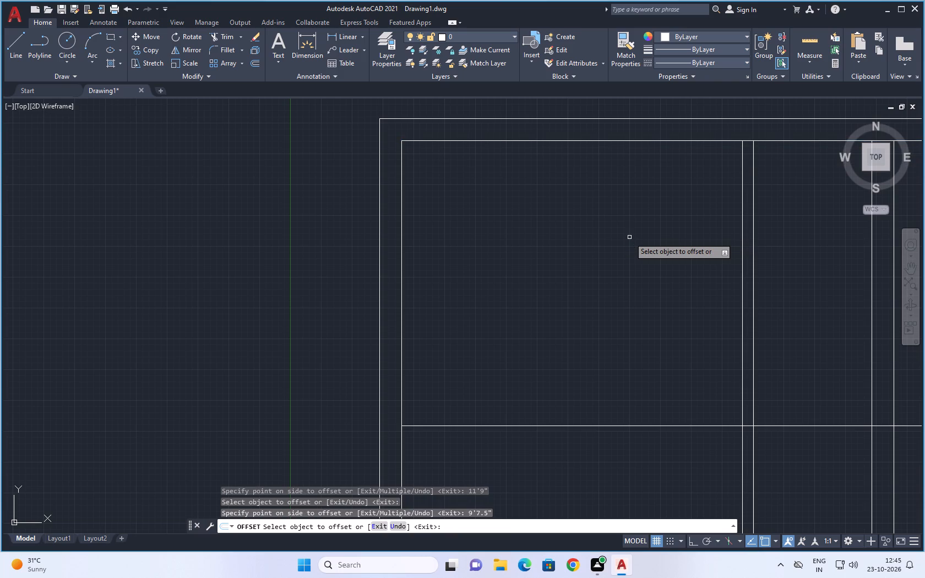
Offset the first horizontal partition line 9" downward to form the uppermost interior horizontal wall.
scroll(629, 237, down, 3)
middle_drag(625, 279, 589, 240)
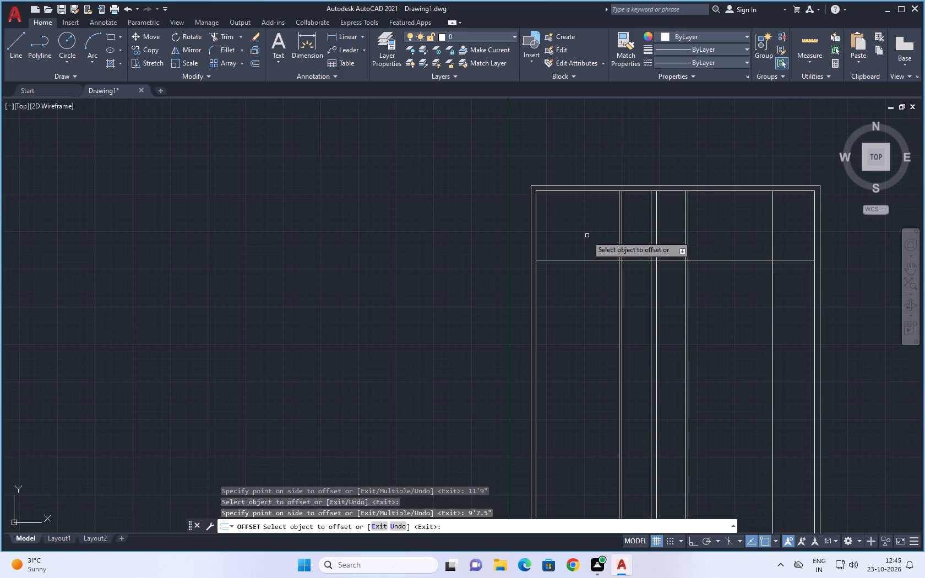
click(587, 261)
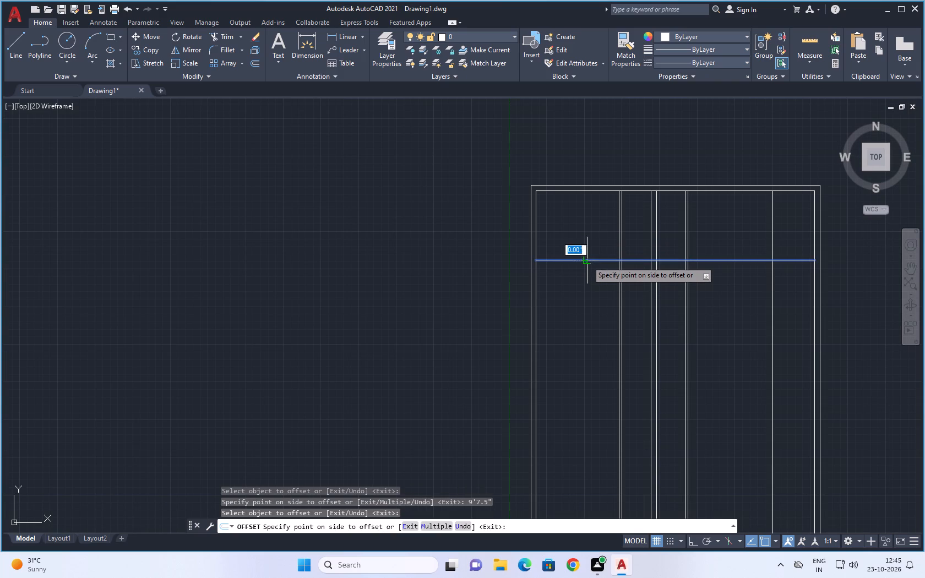
click(587, 276)
Offset the lower line of the uppermost horizontal wall 6' down, and offset that copy 4.5" down to form the second horizontal wall.
scroll(583, 289, up, 1)
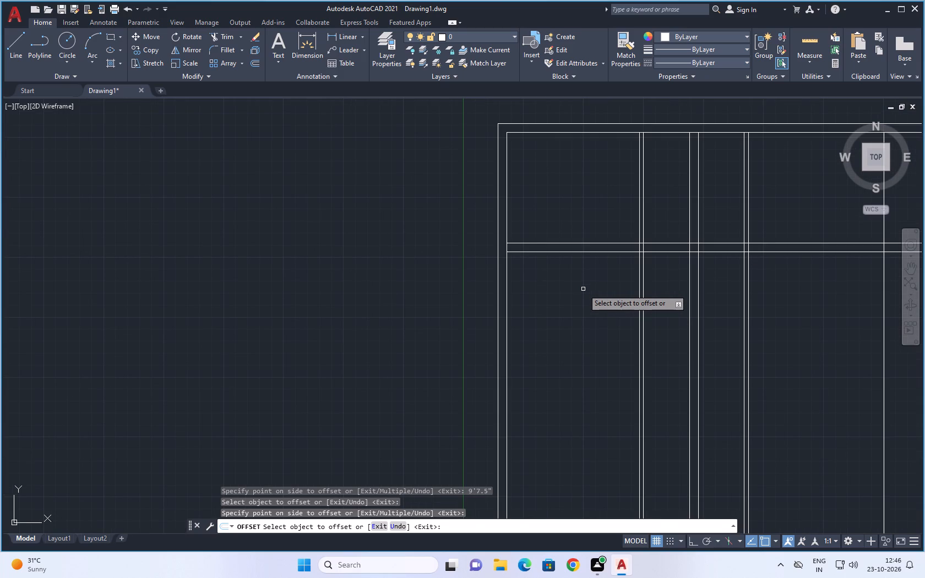
scroll(571, 292, down, 2)
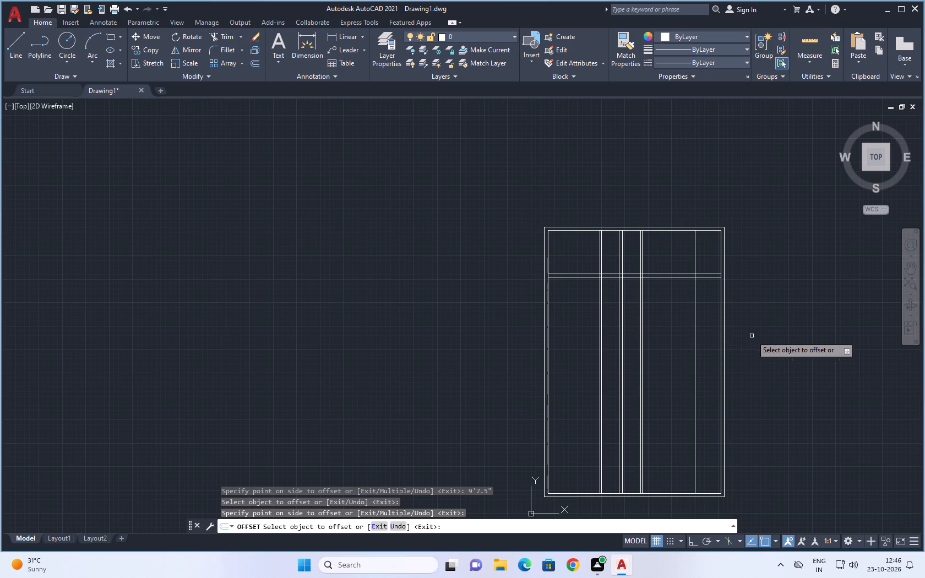
middle_drag(755, 336, 738, 282)
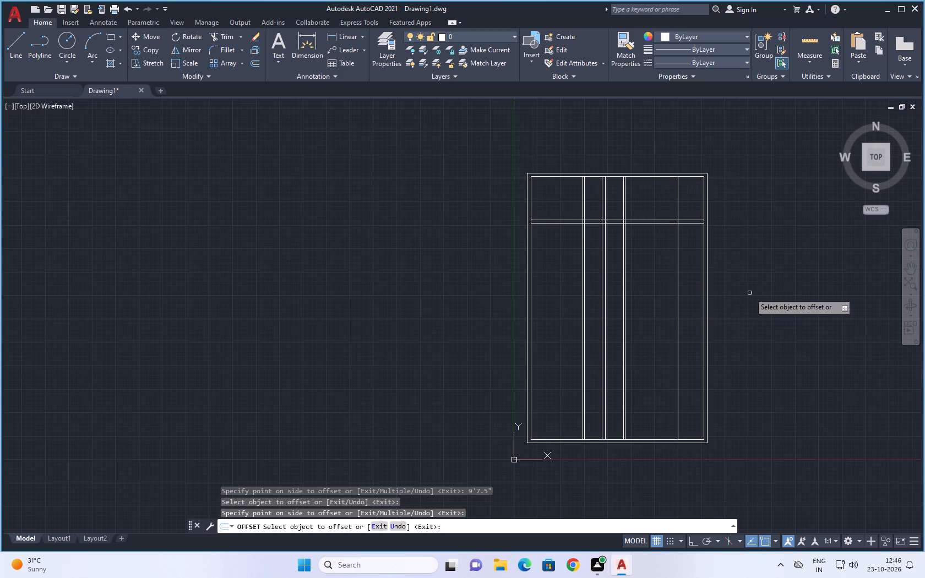
scroll(750, 293, down, 1)
middle_drag(748, 284, 734, 295)
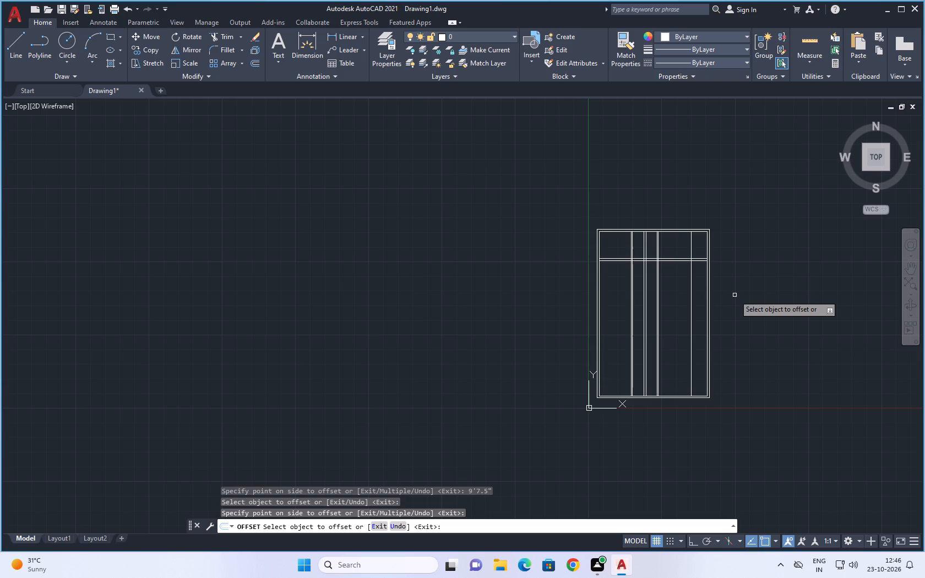
scroll(606, 268, up, 3)
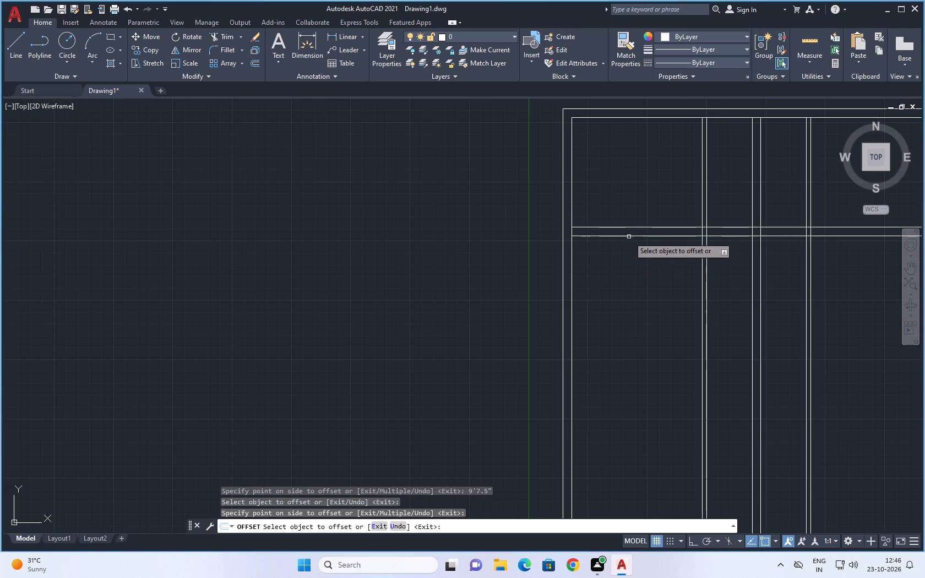
click(629, 236)
text(6')
key(Return)
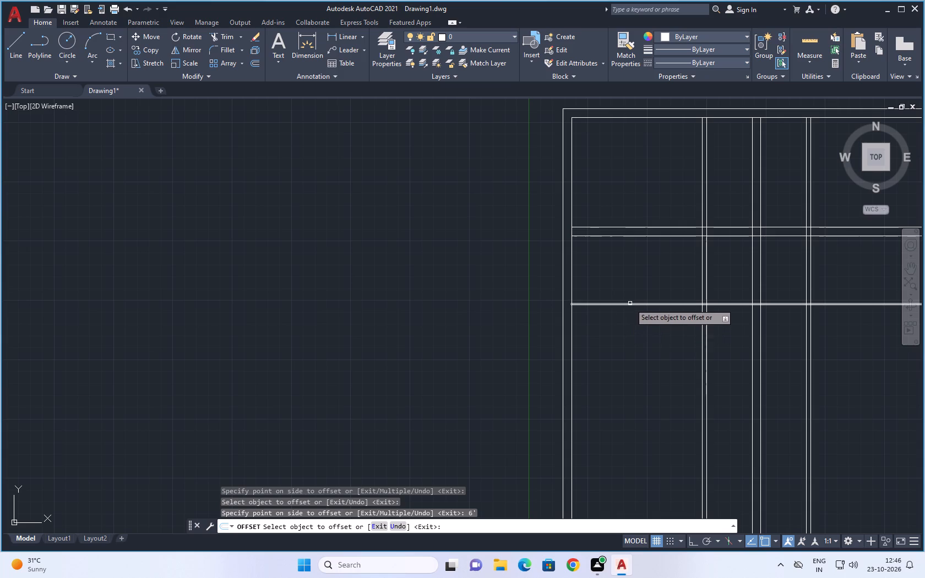
click(630, 303)
text(4.5")
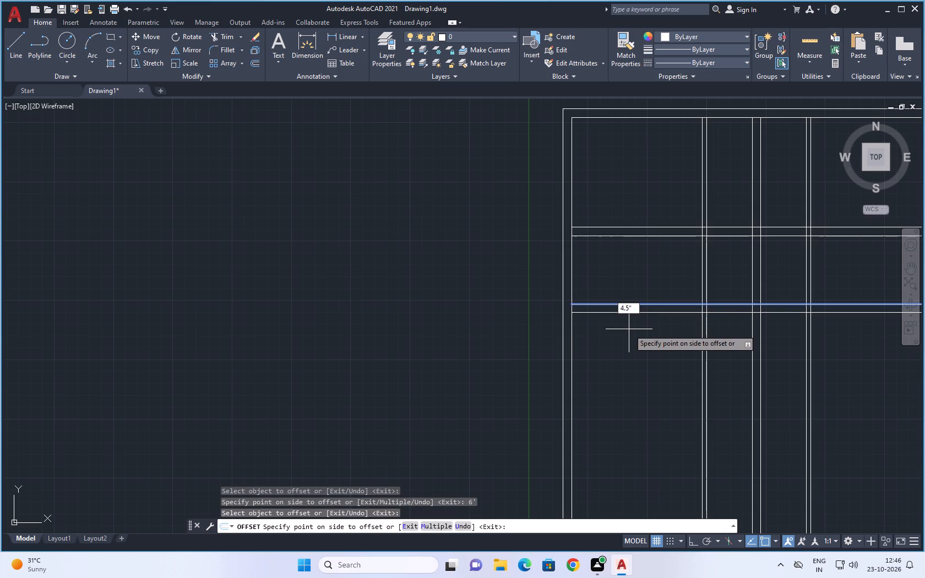
key(Return)
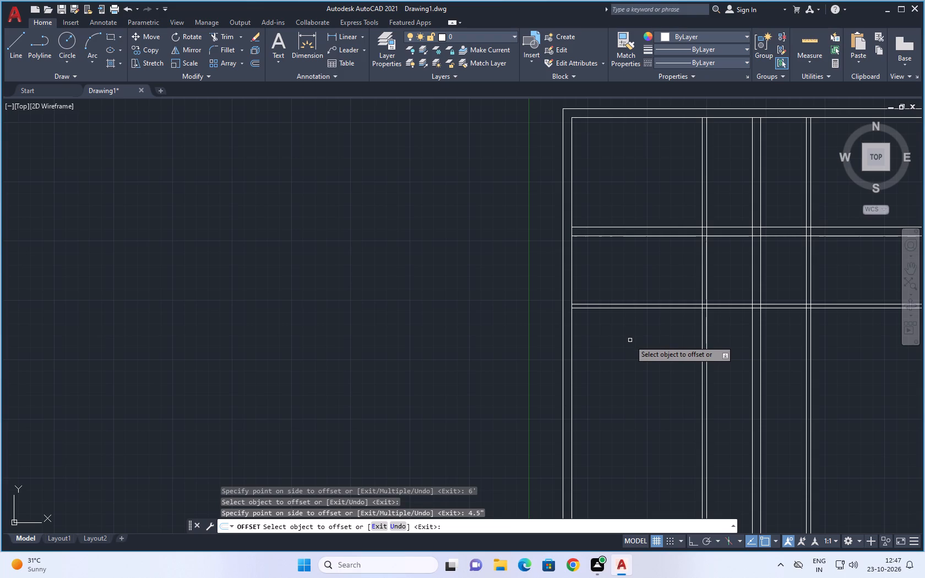
Offset the second horizontal wall's lower line 12'3" down, and offset that copy 4.5" down to form the third horizontal wall.
scroll(619, 330, up, 1)
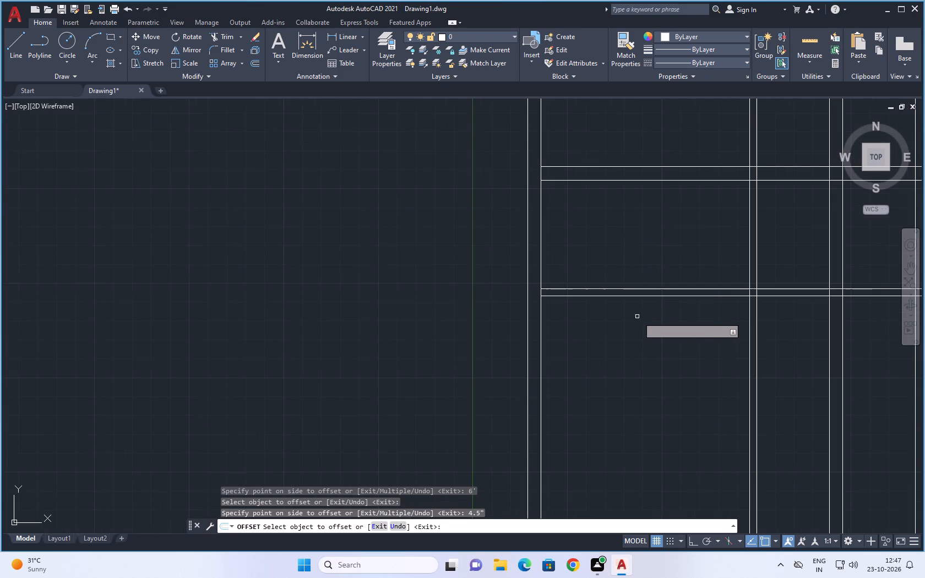
click(649, 297)
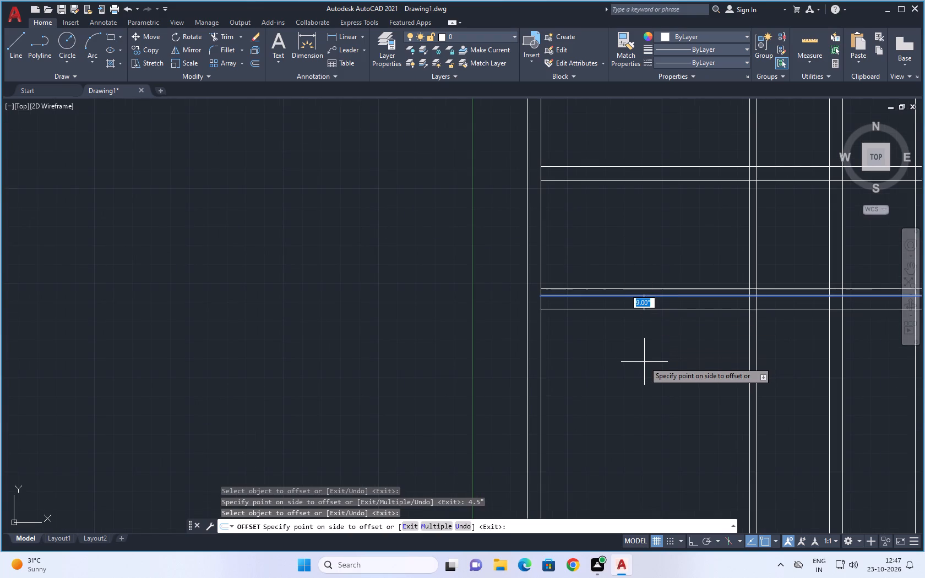
text(12'3")
key(Return)
scroll(646, 396, down, 1)
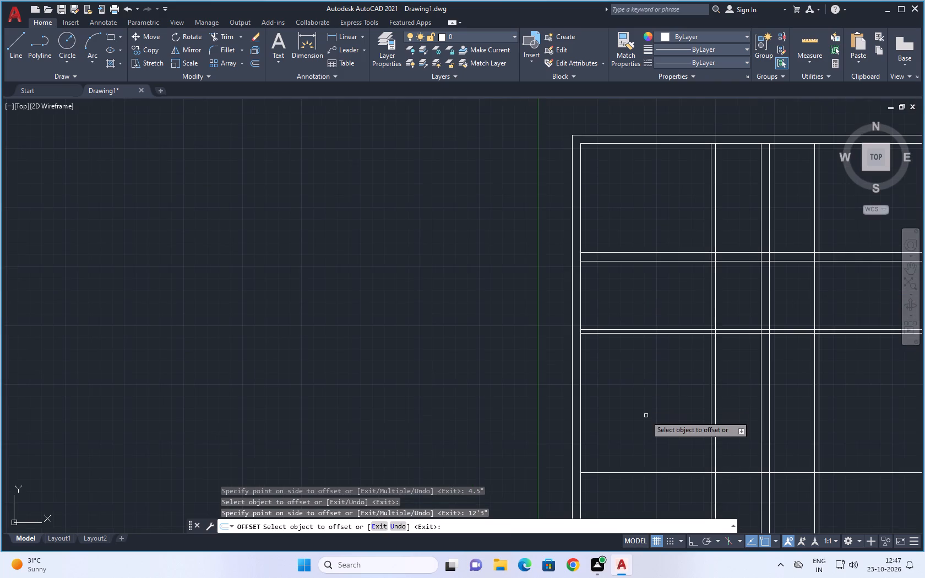
middle_drag(646, 416, 635, 274)
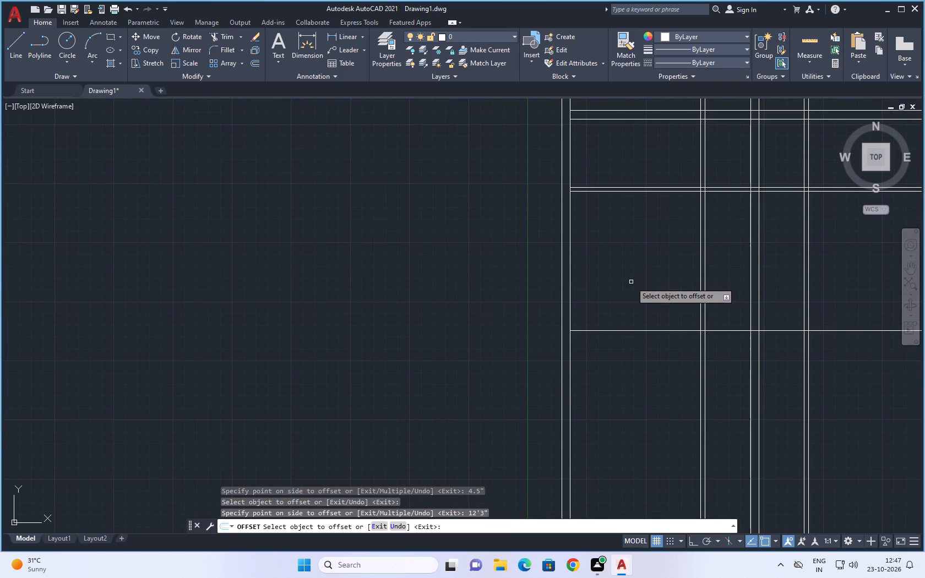
click(624, 331)
text(4.5")
key(Return)
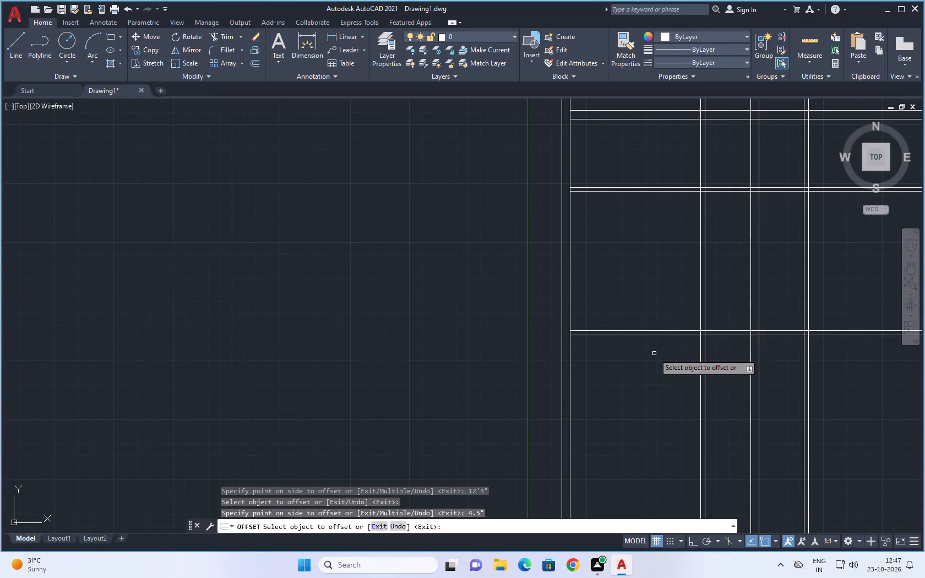
Offset the third horizontal wall's lower line 8'11" down, and offset that copy 9" down to form the fourth horizontal wall.
scroll(654, 359, up, 2)
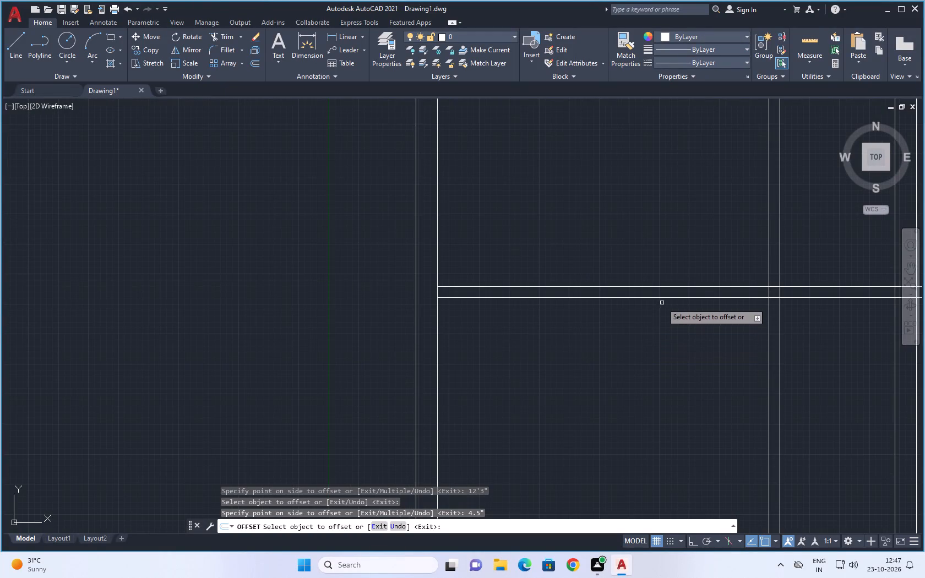
click(663, 297)
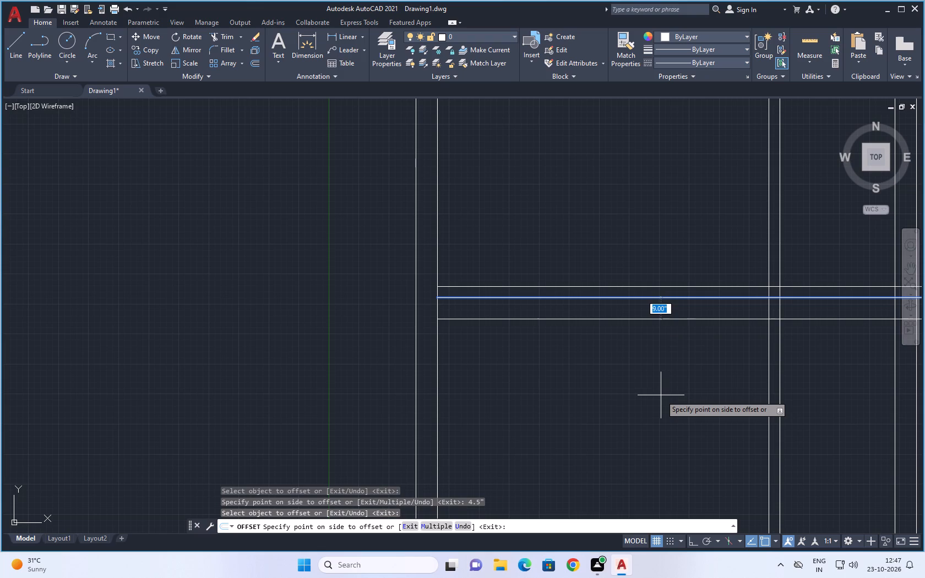
key(8)
key(apostrophe)
text(11")
key(Return)
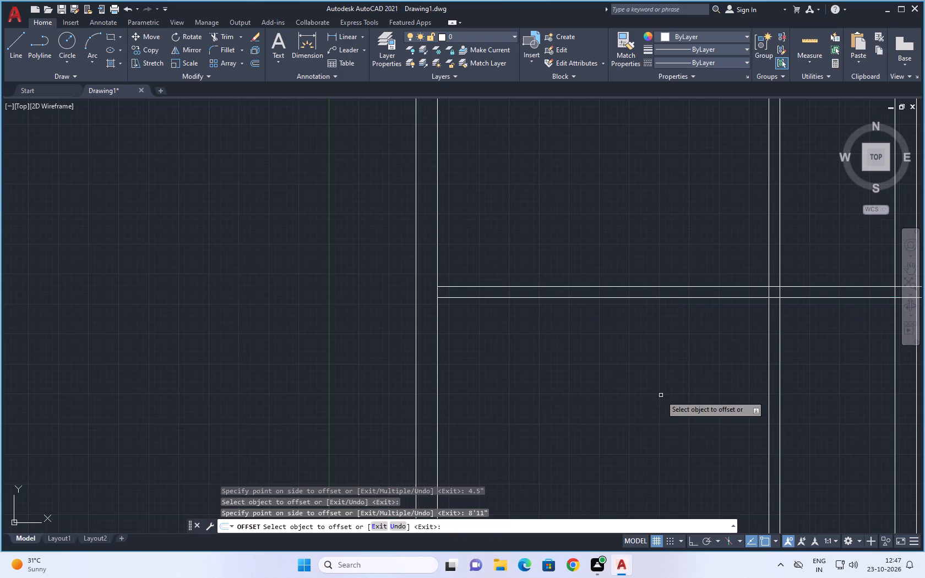
scroll(661, 395, down, 3)
middle_drag(641, 424, 637, 369)
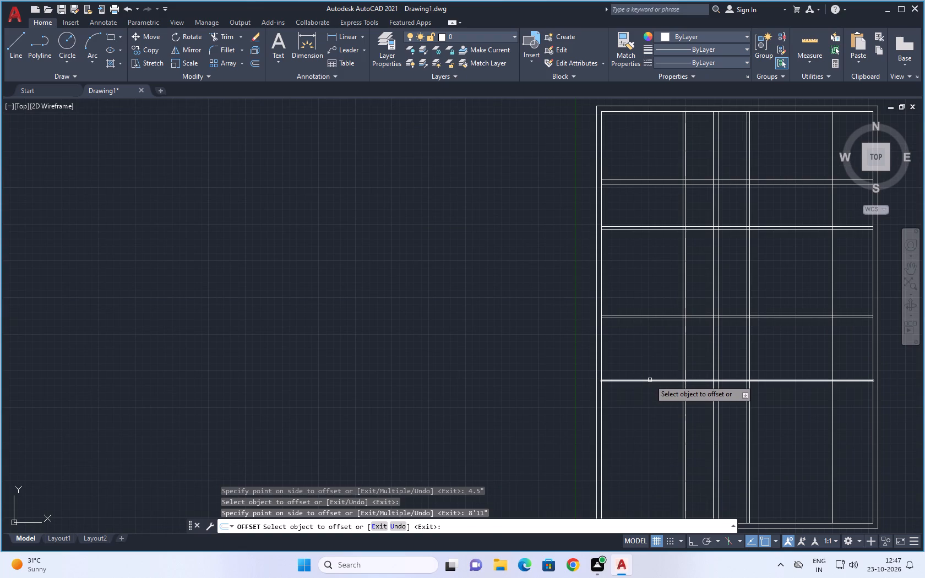
click(650, 380)
click(649, 411)
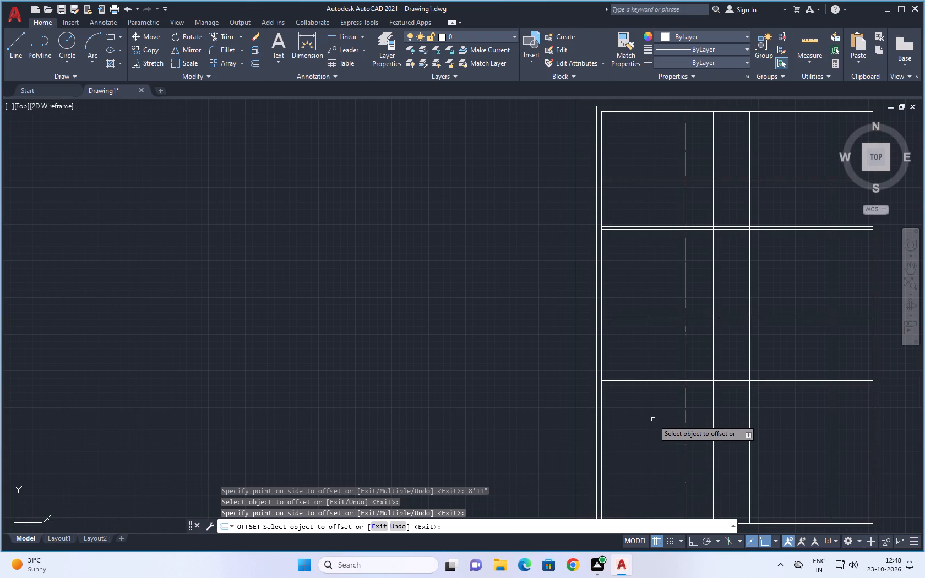
Offset the fourth horizontal wall's lower line 4' down, and offset that copy 4.5" down to form the fifth horizontal wall.
middle_drag(653, 422, 646, 400)
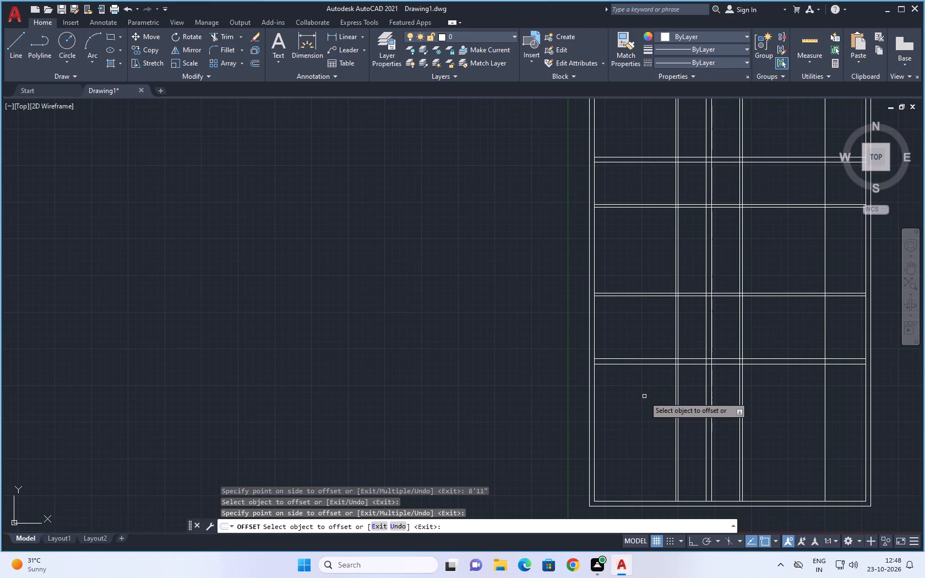
scroll(644, 396, up, 1)
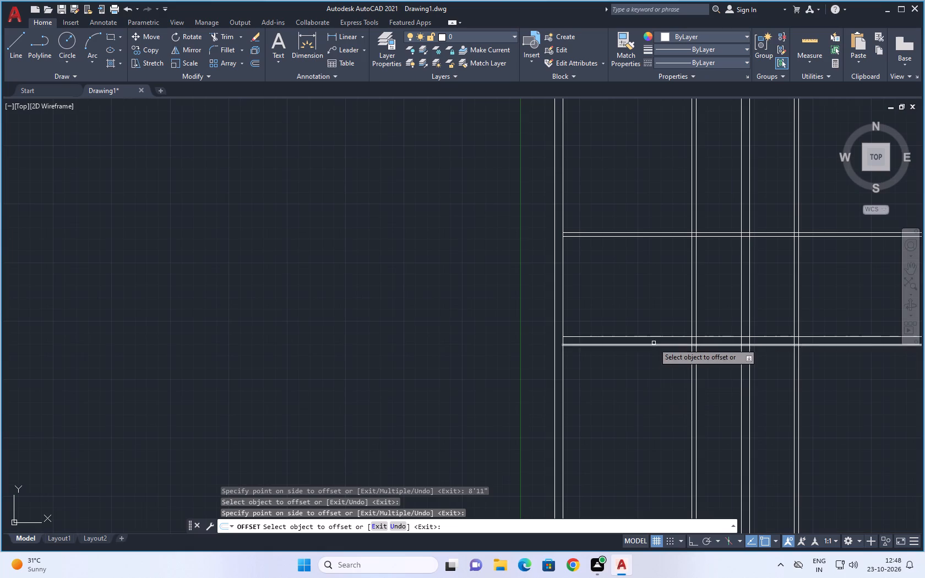
click(654, 346)
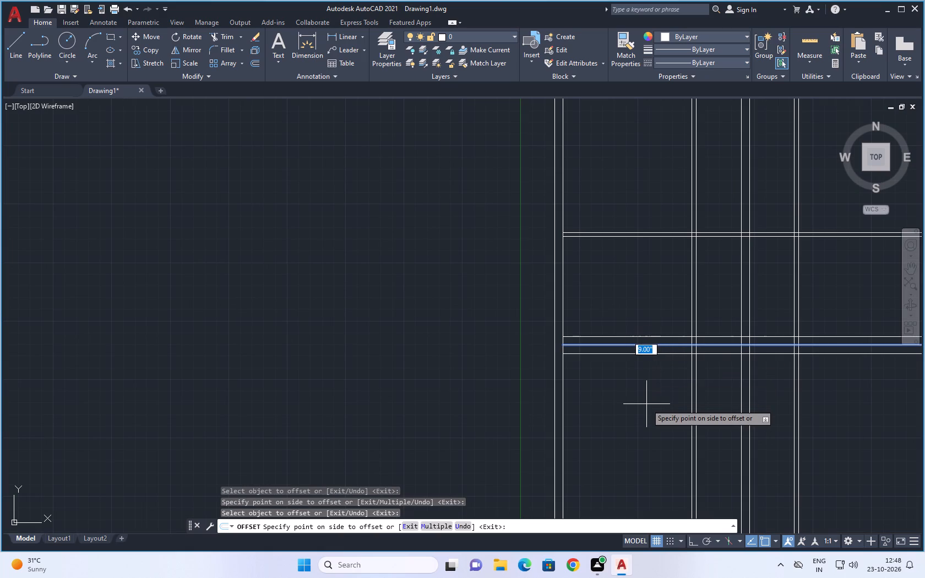
text(4')
key(Return)
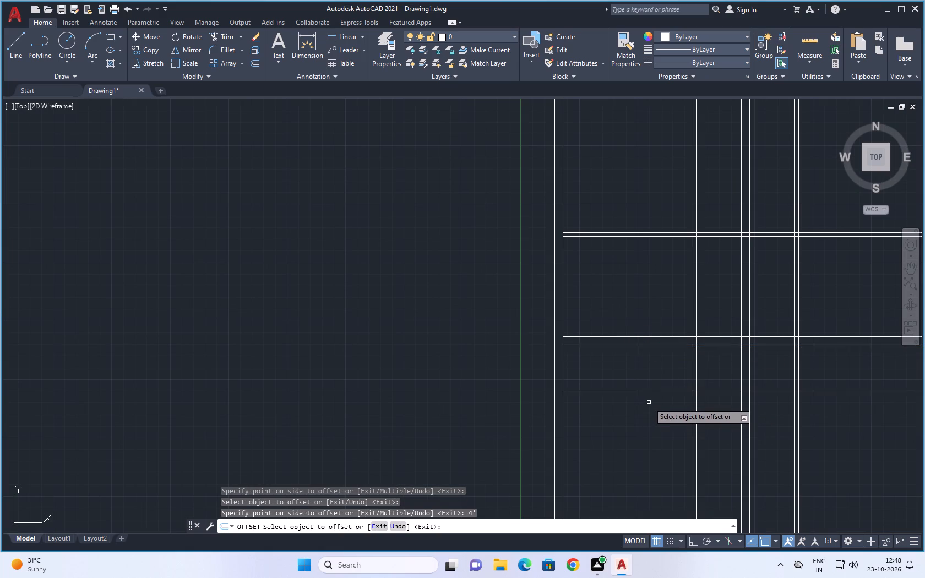
click(653, 389)
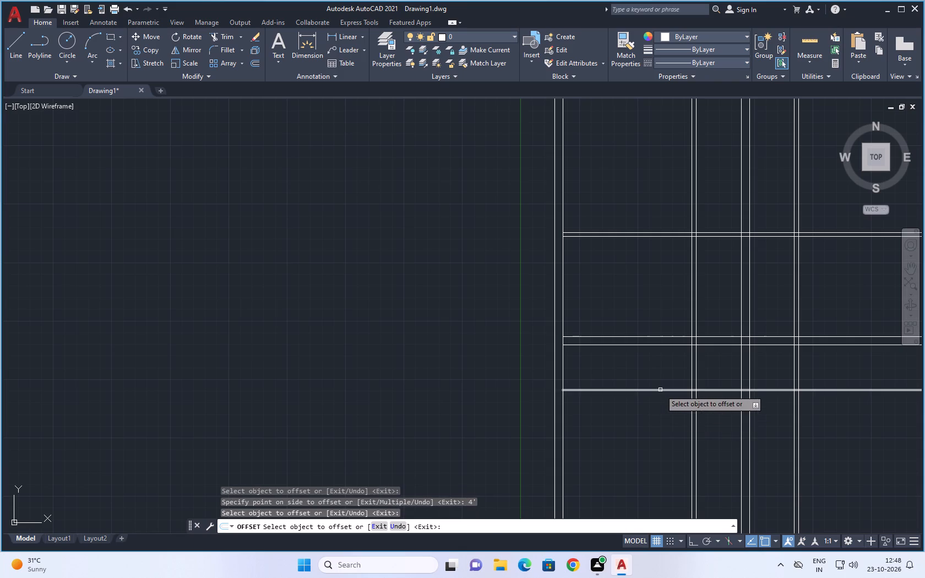
click(660, 390)
text(4.5")
key(Return)
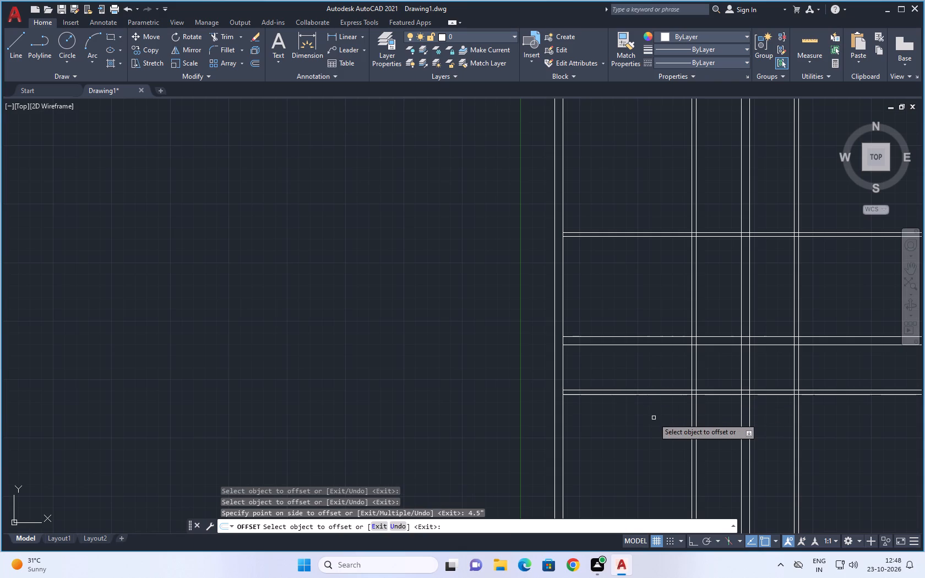
Offset the lower line of the fifth horizontal wall 10' down toward the bottom outer wall.
scroll(651, 427, down, 3)
middle_drag(644, 427, 634, 367)
scroll(638, 375, up, 4)
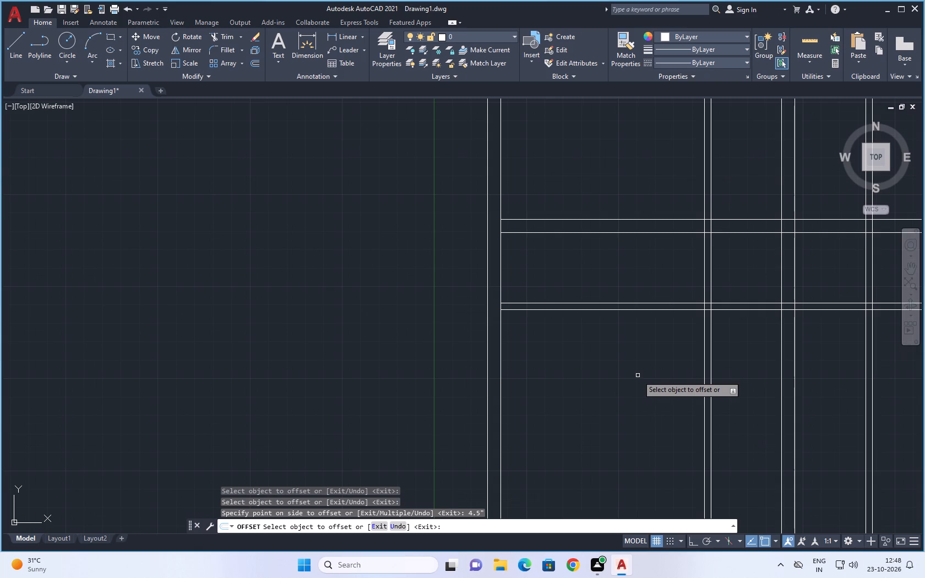
click(643, 309)
text(10')
key(Return)
scroll(636, 415, down, 3)
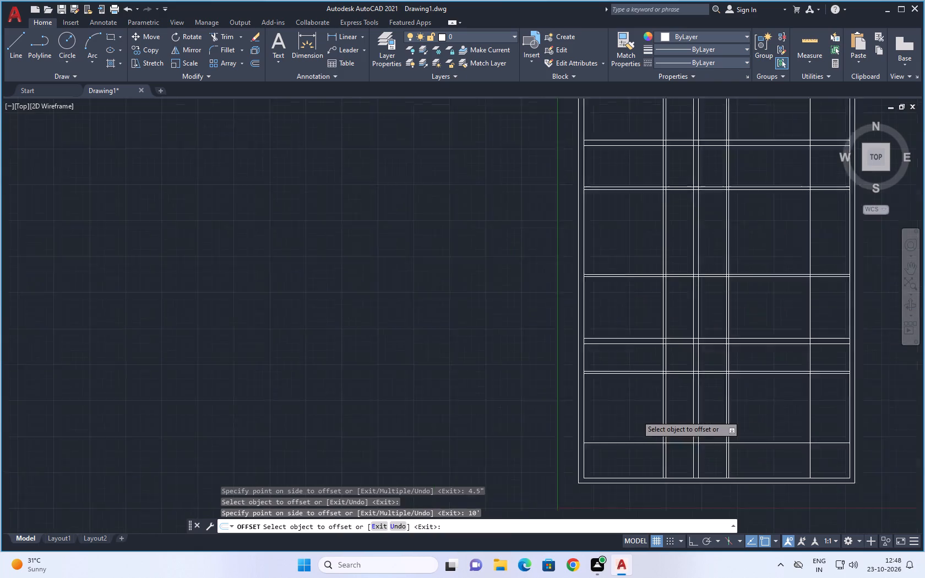
Trim the leftmost vertical partition between the first and third horizontal walls, including its stubs inside the second horizontal wall.
middle_drag(636, 415, 627, 381)
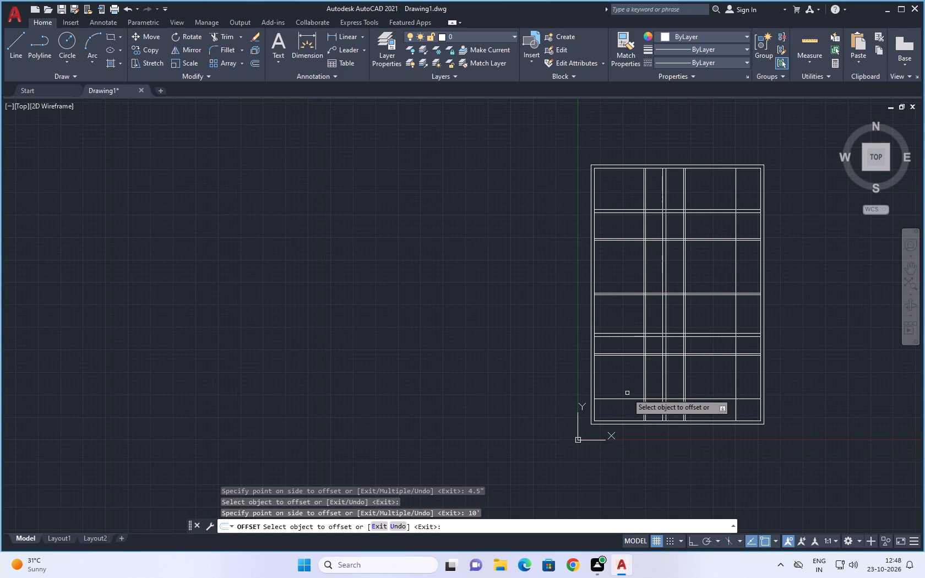
scroll(633, 426, up, 1)
scroll(659, 429, down, 1)
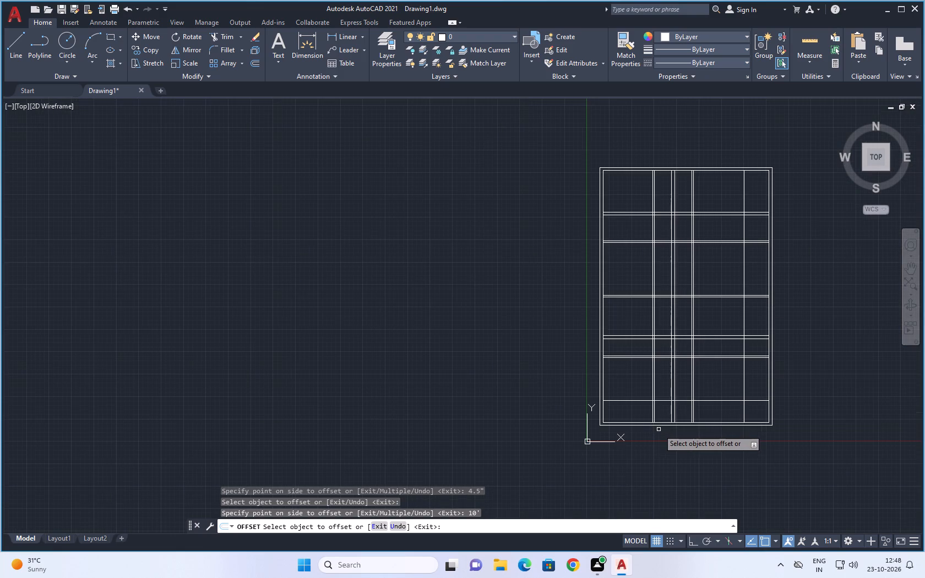
scroll(592, 222, up, 1)
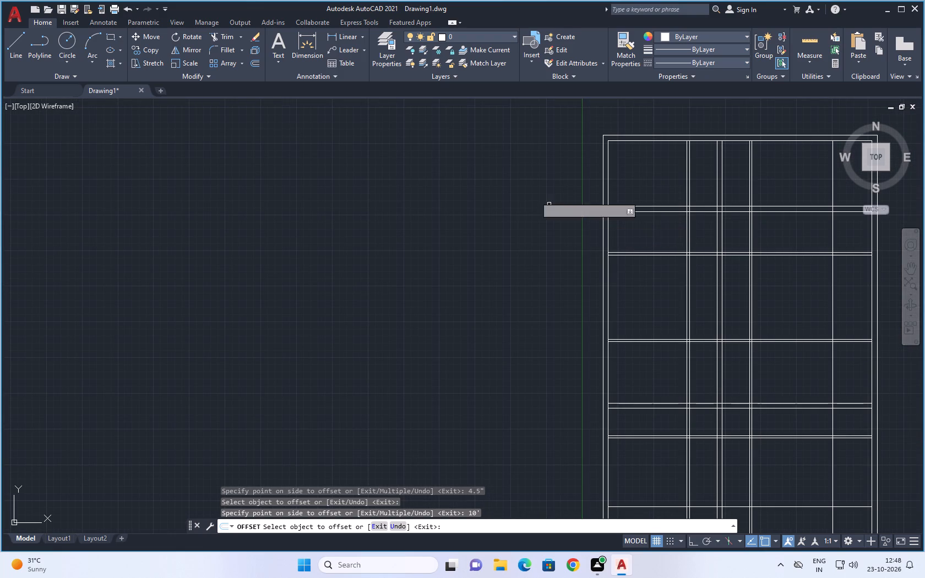
click(228, 34)
middle_drag(516, 272, 394, 254)
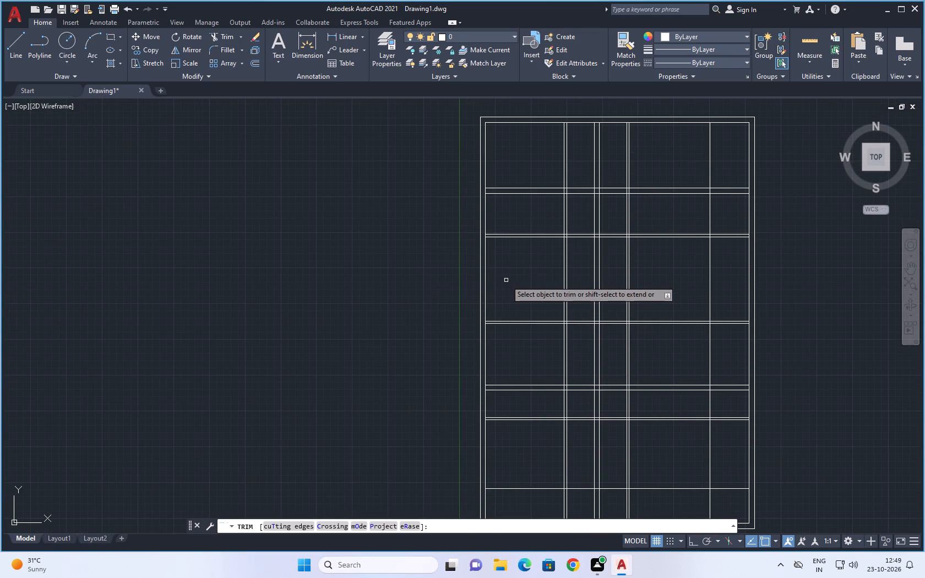
drag(552, 215, 568, 216)
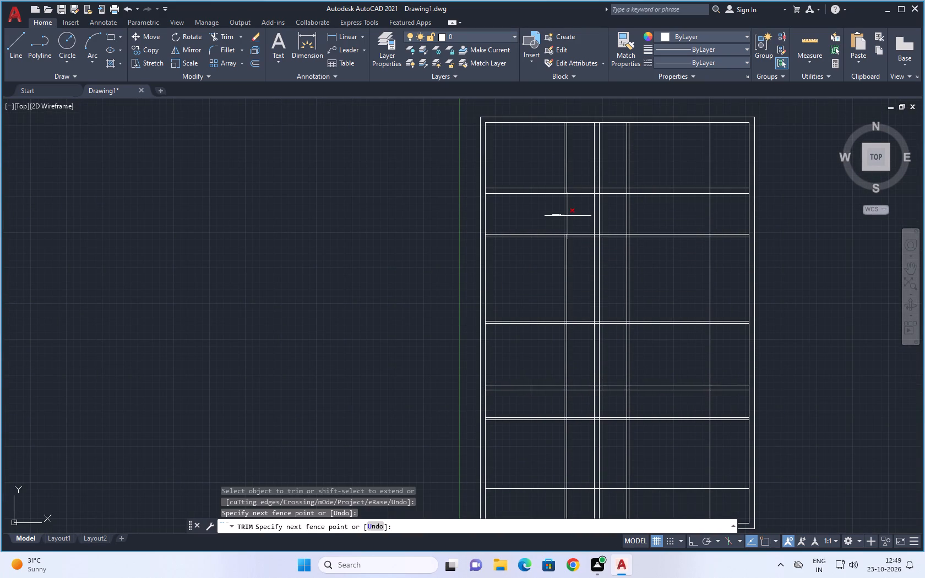
drag(568, 216, 573, 216)
drag(573, 216, 574, 216)
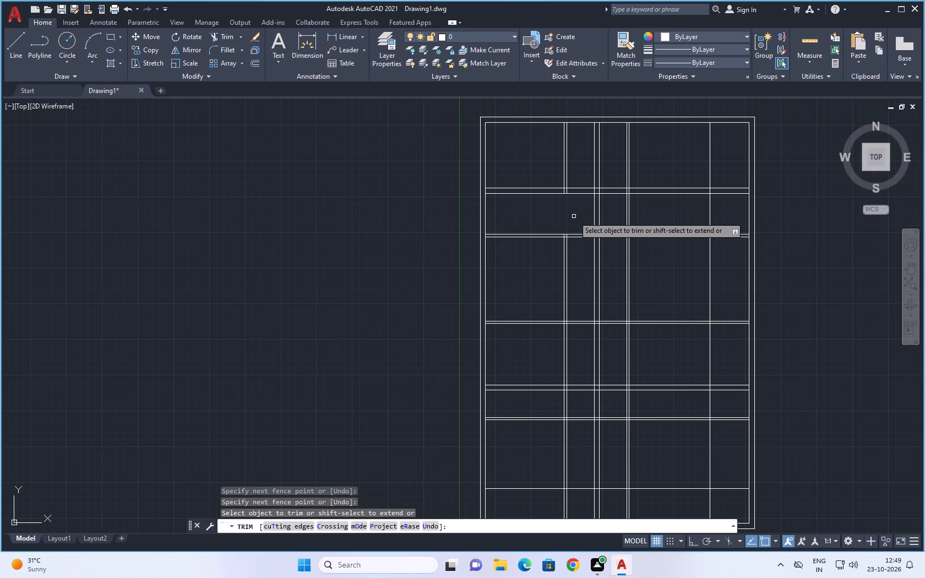
scroll(572, 218, up, 1)
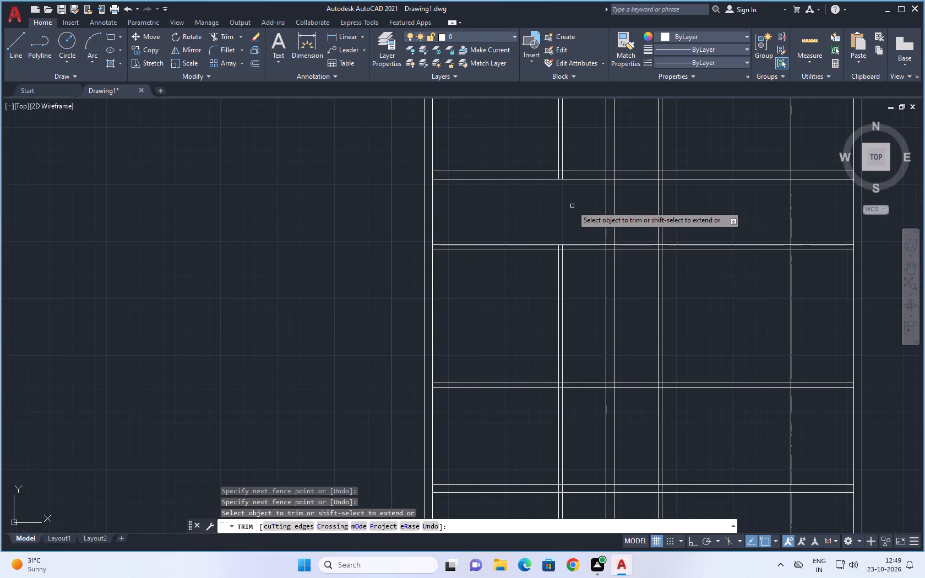
drag(549, 288, 570, 304)
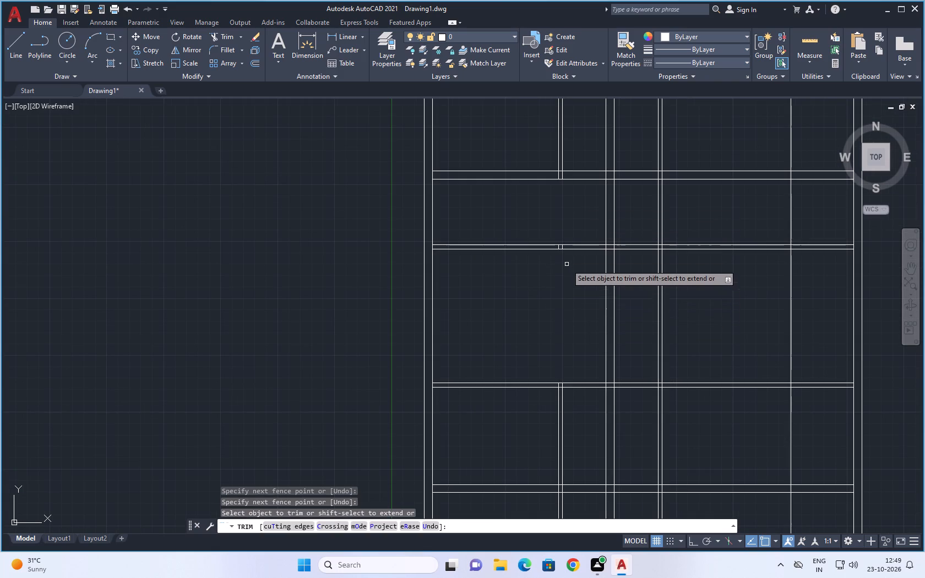
scroll(565, 263, up, 4)
drag(497, 156, 549, 157)
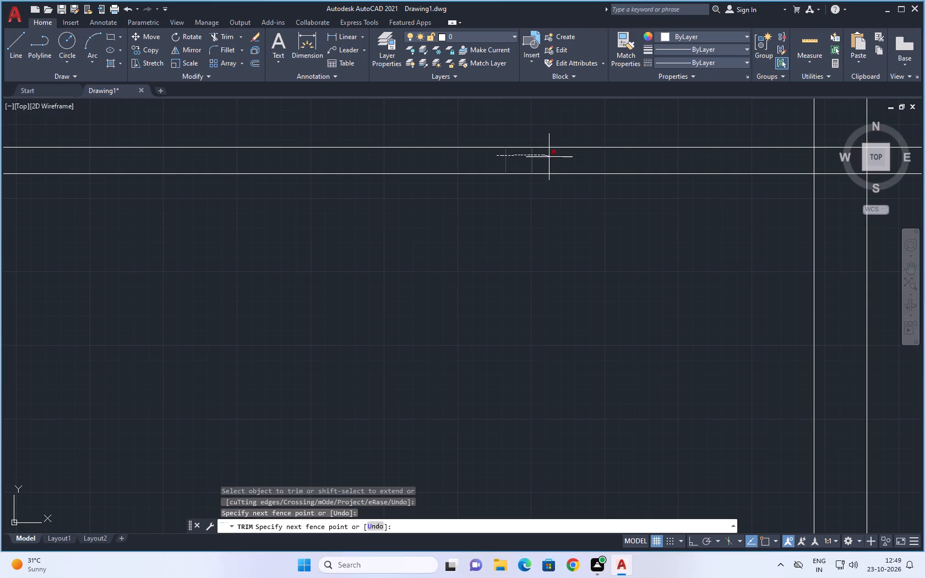
drag(549, 157, 550, 157)
Trim the leftmost vertical partition's segments between the third, fourth and fifth horizontal walls and from the fifth down to the bottom outer wall.
scroll(541, 288, down, 6)
middle_drag(546, 325, 536, 237)
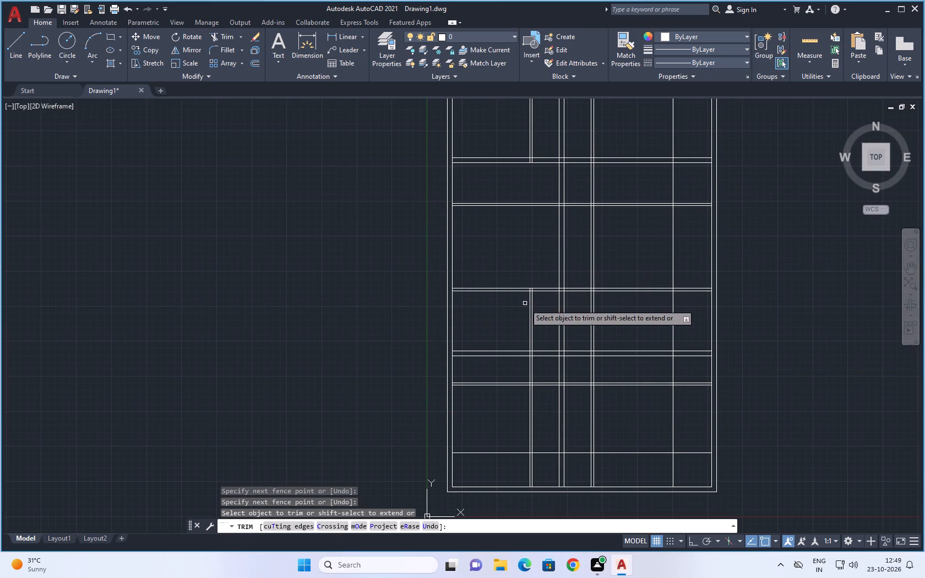
drag(516, 313, 547, 332)
drag(523, 370, 538, 370)
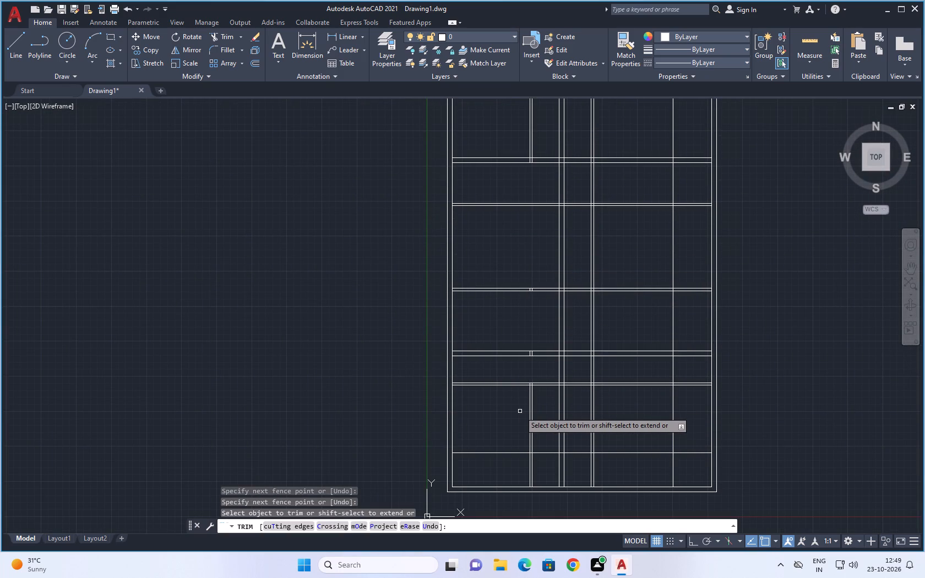
drag(521, 409, 540, 421)
middle_drag(534, 420, 531, 373)
scroll(531, 440, up, 2)
drag(504, 402, 530, 405)
scroll(524, 303, down, 2)
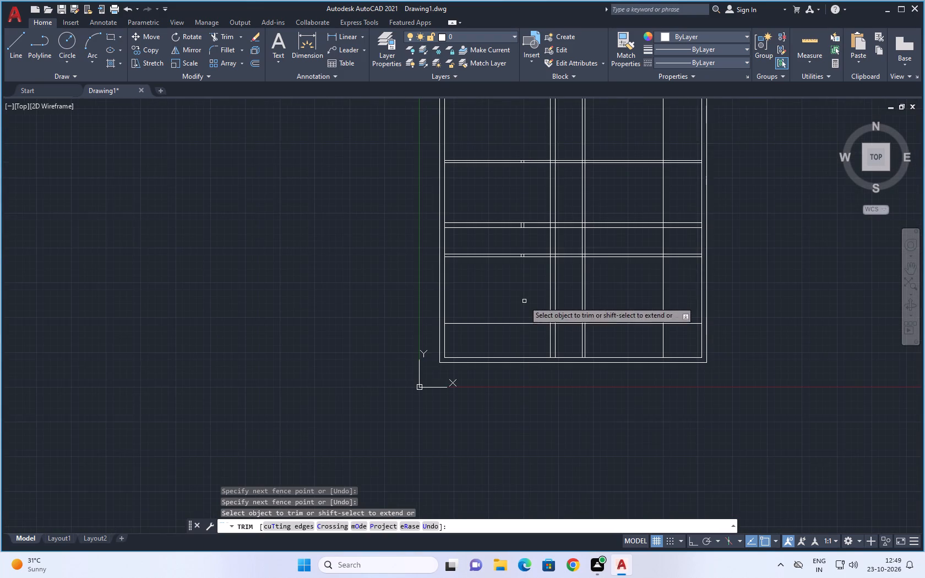
Trim the two leftover stubs of the leftmost vertical partition inside the third horizontal wall.
middle_drag(524, 299, 526, 384)
middle_drag(524, 283, 524, 297)
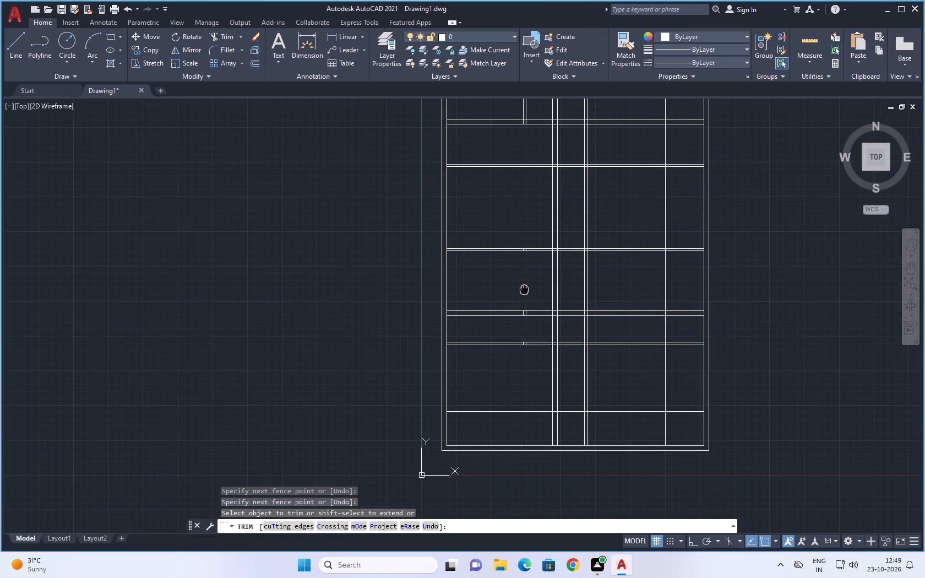
middle_drag(524, 297, 524, 378)
scroll(525, 309, up, 3)
middle_drag(526, 359, 542, 252)
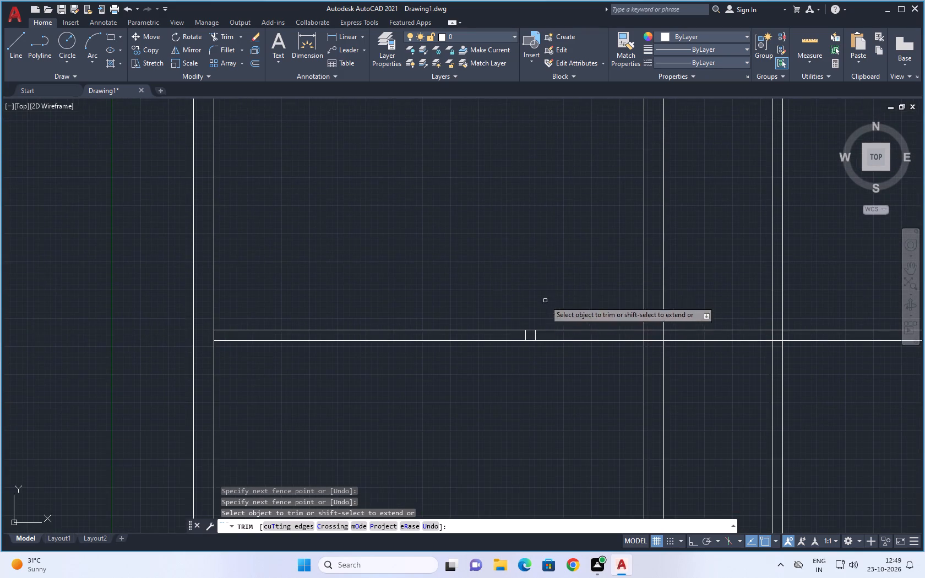
scroll(549, 333, up, 3)
drag(415, 336, 480, 347)
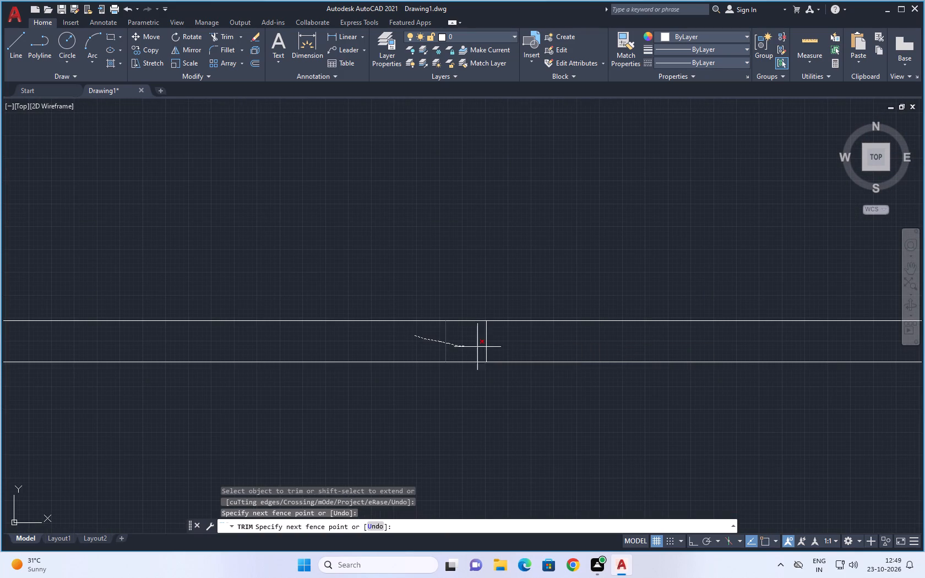
drag(480, 347, 515, 347)
Trim the two leftover stubs of the leftmost vertical partition inside the fourth horizontal wall.
scroll(500, 393, down, 4)
middle_drag(513, 397, 510, 371)
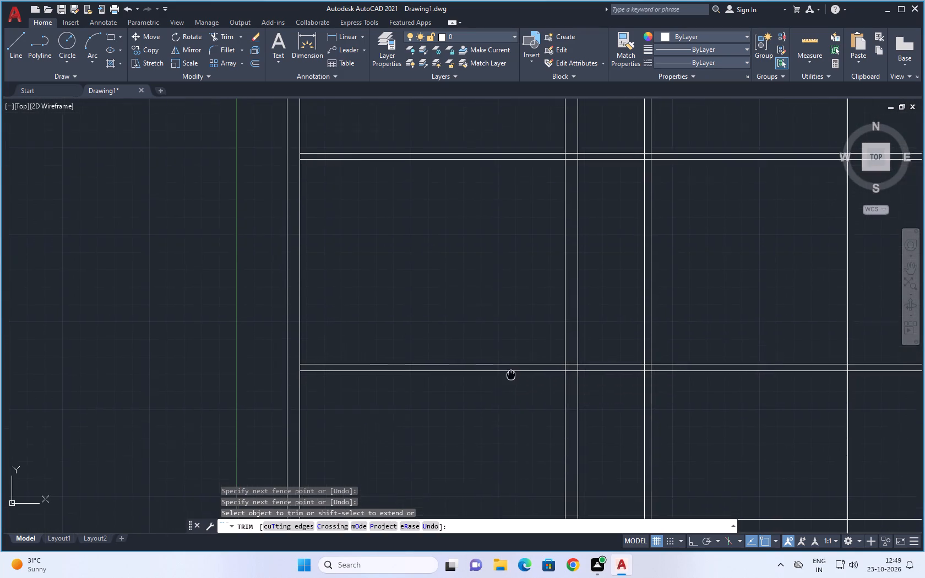
middle_drag(510, 371, 499, 282)
middle_drag(516, 361, 516, 286)
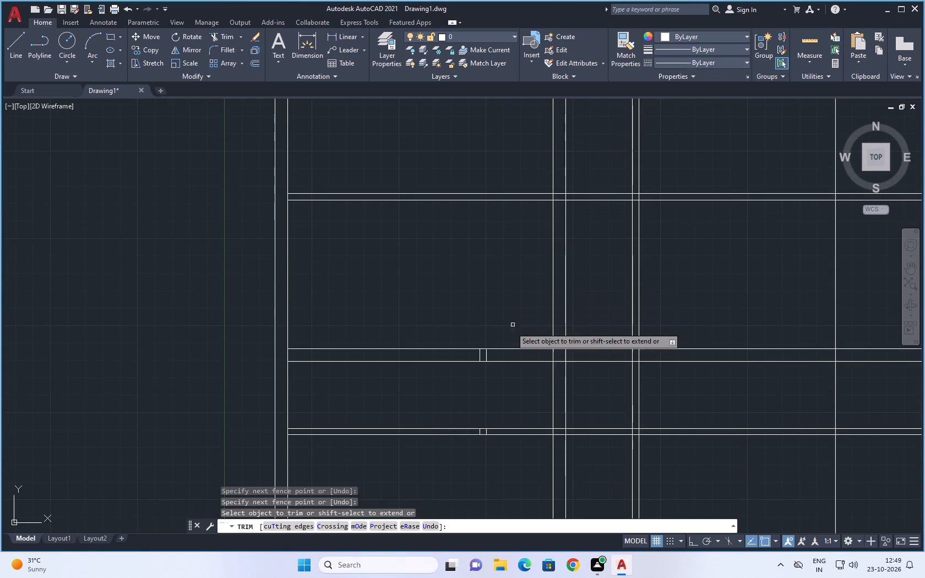
scroll(500, 356, up, 2)
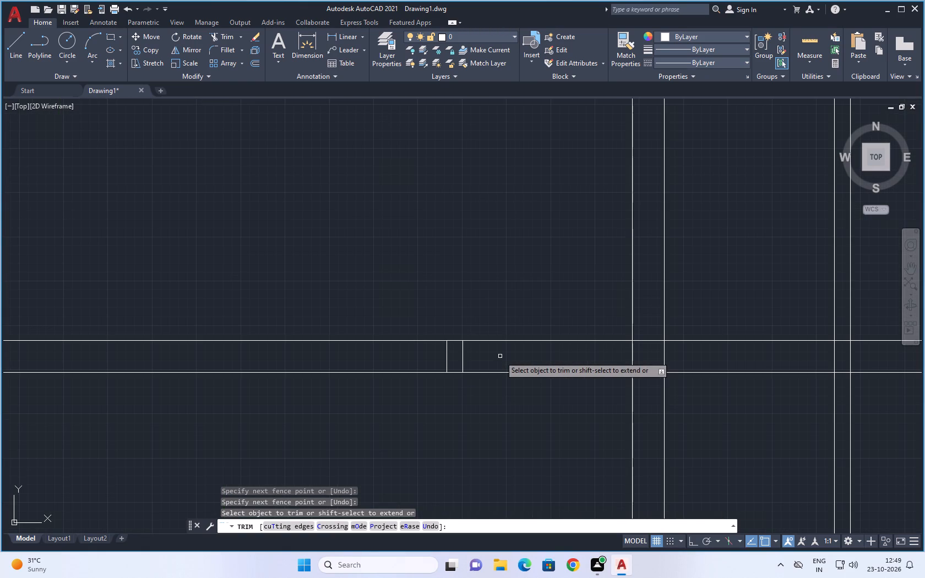
scroll(500, 356, up, 1)
drag(373, 357, 482, 364)
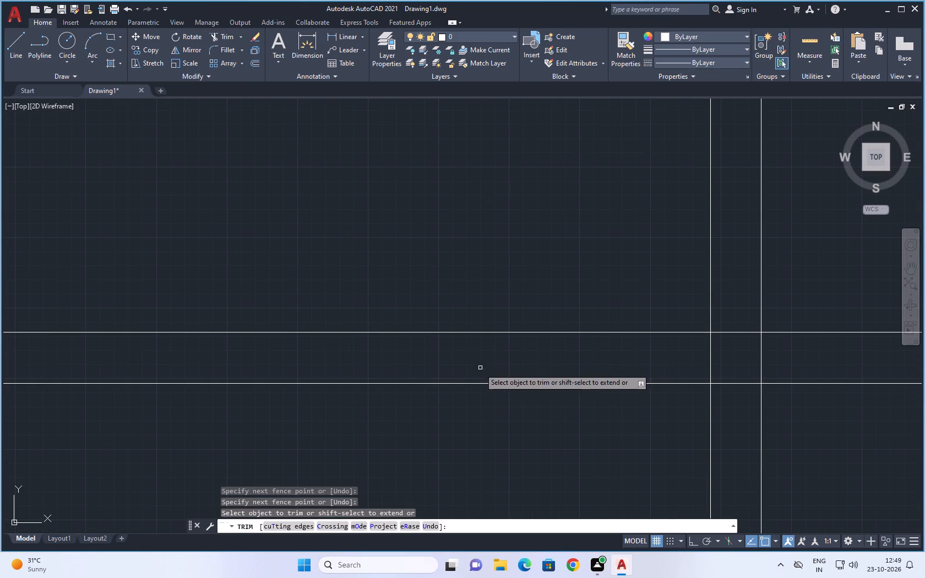
Trim the two leftover stubs of the leftmost vertical partition inside the fifth horizontal wall.
scroll(471, 398, down, 4)
middle_drag(473, 404, 458, 279)
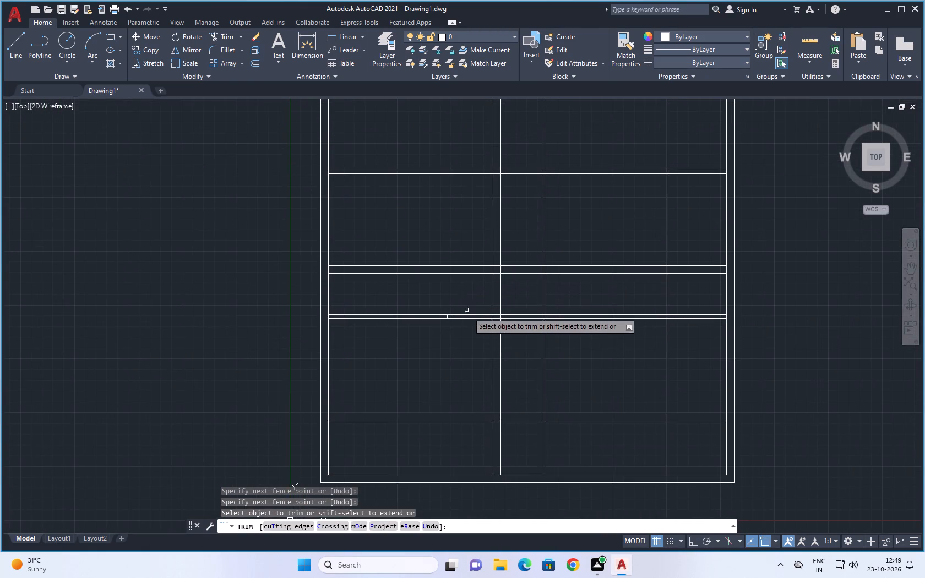
scroll(455, 322, up, 3)
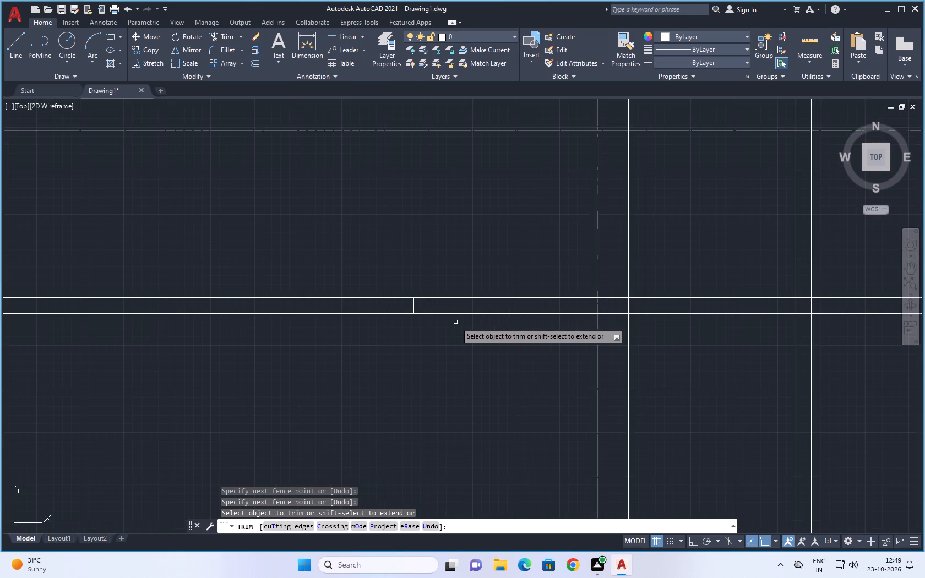
scroll(455, 322, up, 2)
drag(326, 287, 402, 291)
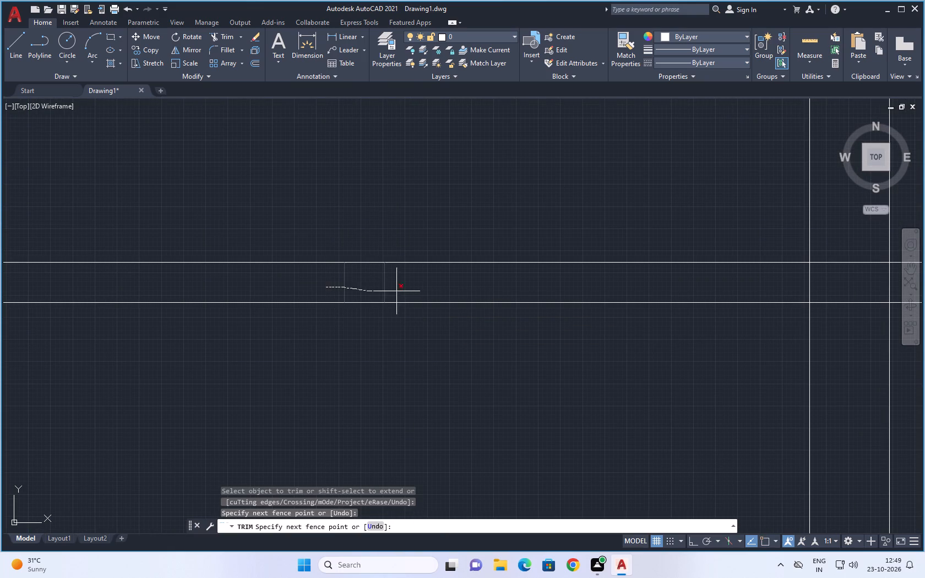
drag(402, 291, 422, 290)
Trim all horizontal lines below the first horizontal wall between the third vertical wall and the single vertical line near the right outer wall.
scroll(413, 339, down, 8)
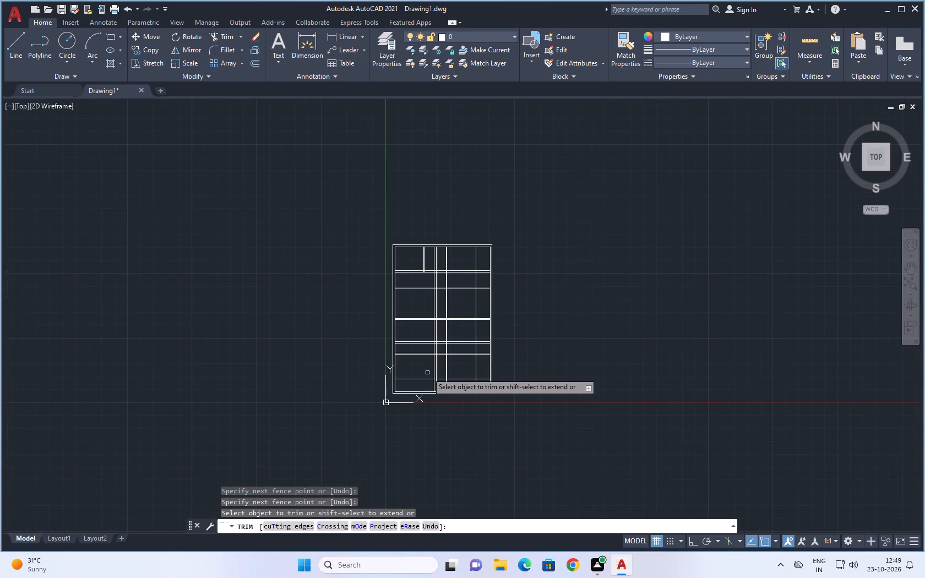
scroll(417, 306, up, 3)
middle_drag(429, 282, 430, 292)
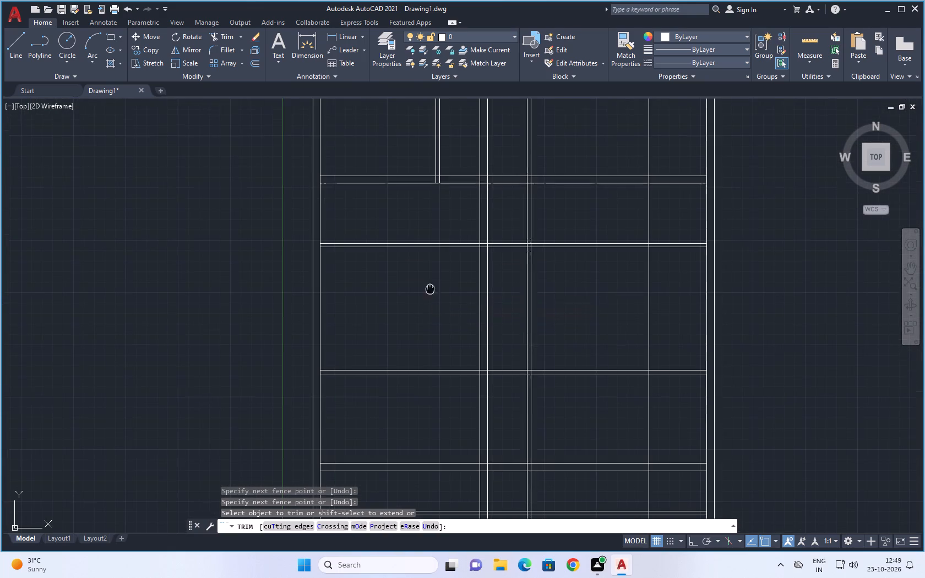
middle_drag(430, 292, 432, 339)
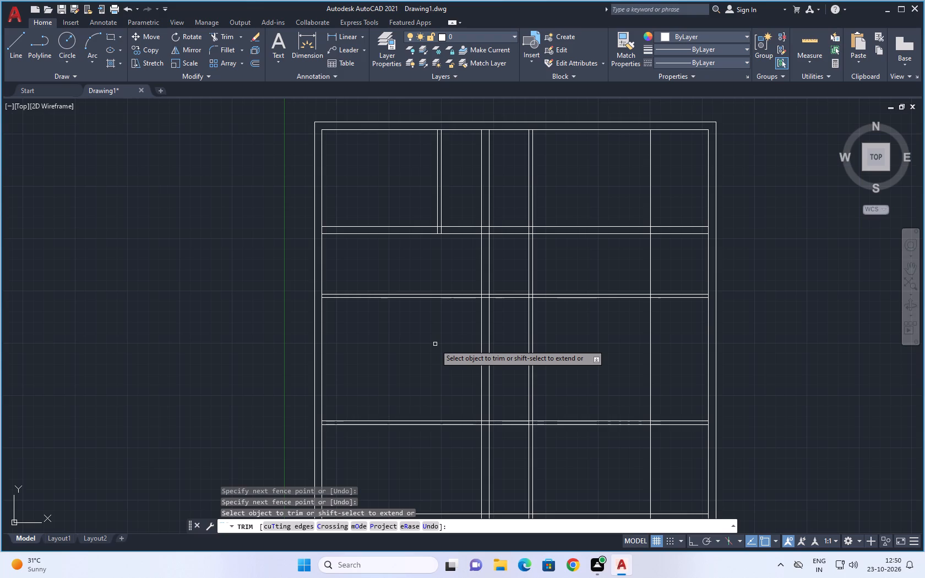
scroll(435, 344, down, 1)
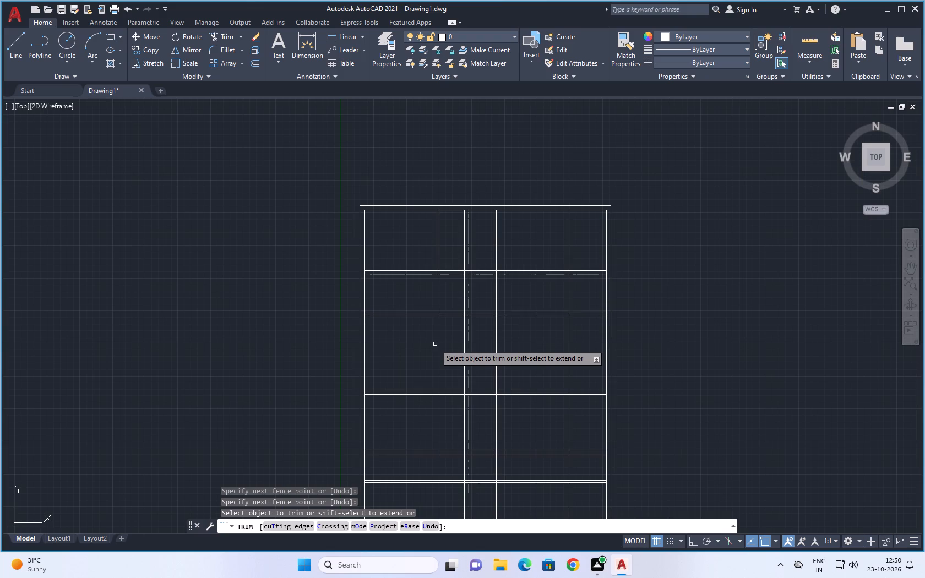
scroll(436, 347, down, 1)
middle_drag(435, 361, 443, 309)
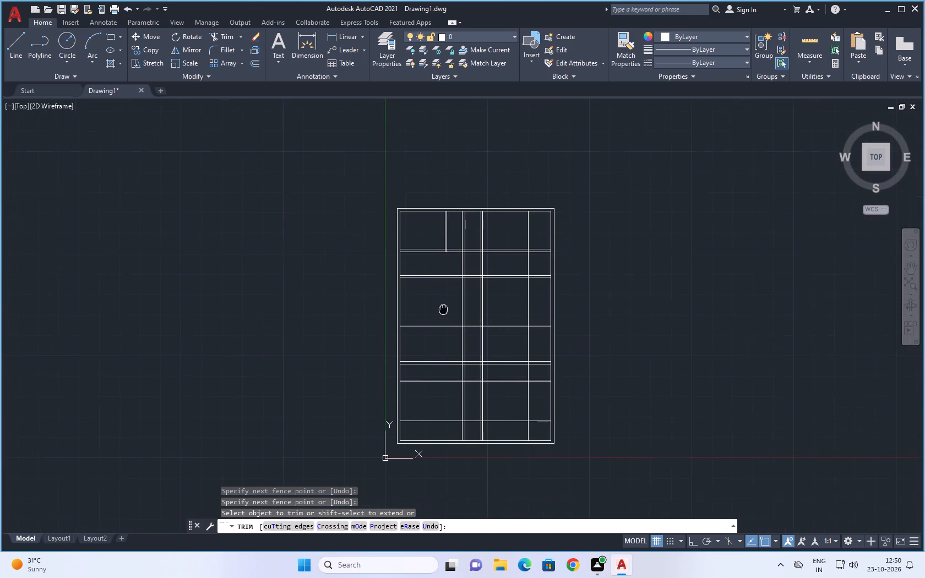
middle_drag(443, 309, 444, 308)
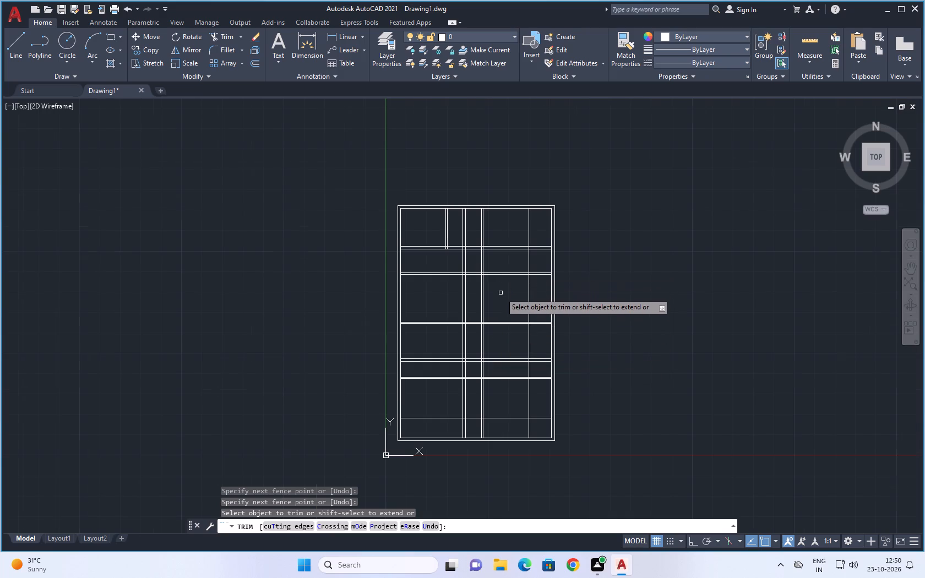
scroll(500, 293, up, 1)
middle_drag(507, 300, 518, 308)
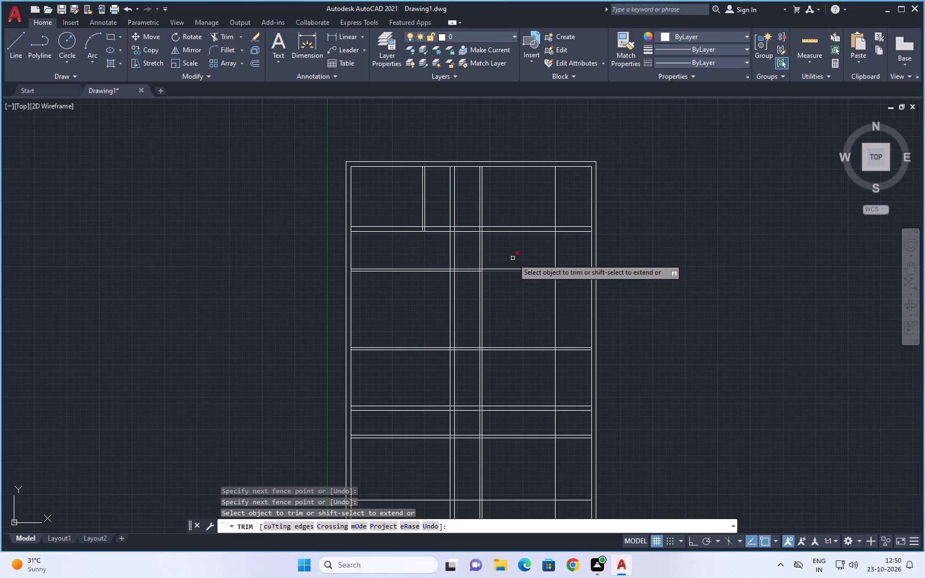
drag(514, 247, 516, 481)
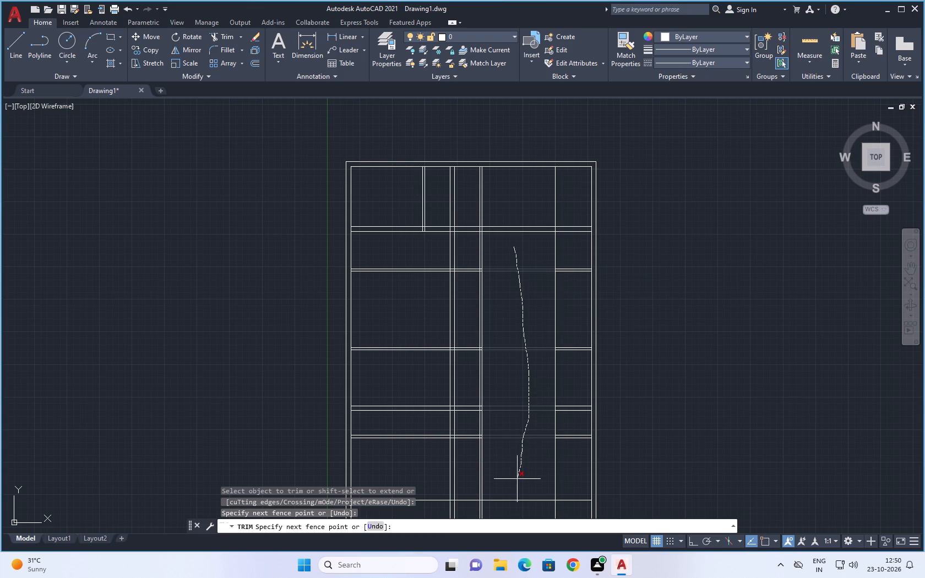
drag(516, 481, 515, 509)
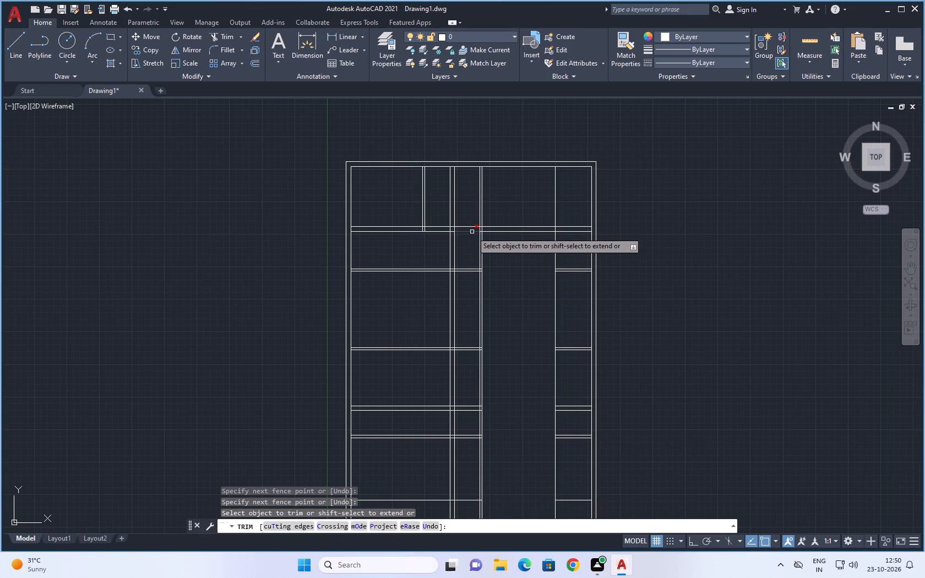
Trim all horizontal lines below the first horizontal wall between the second and third vertical walls.
drag(472, 248, 471, 433)
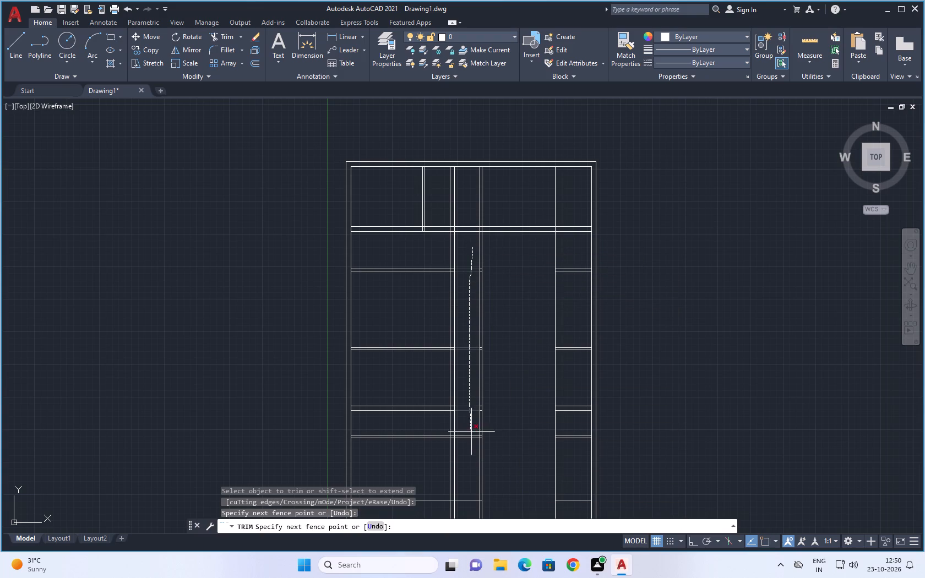
drag(471, 433, 481, 504)
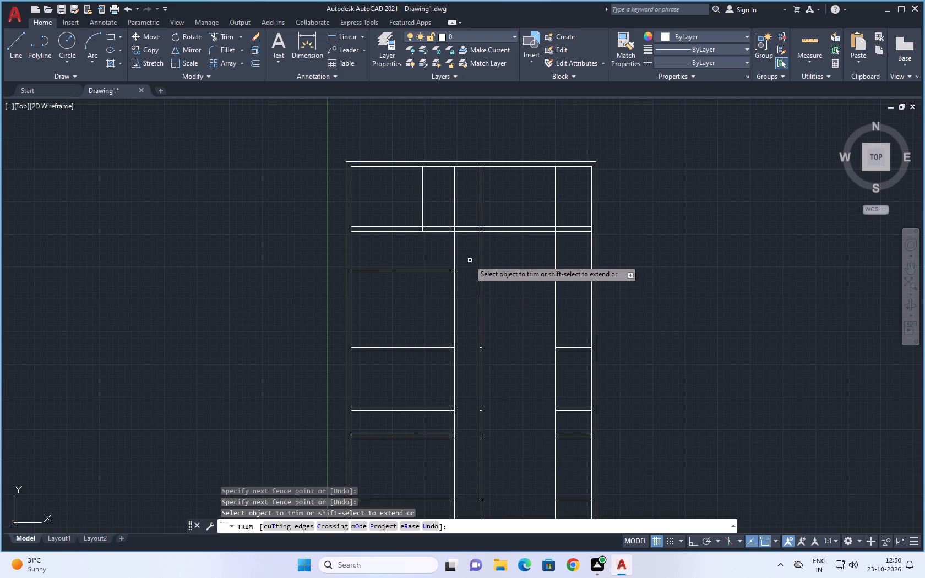
Trim the third vertical wall's lines between the horizontal walls below the first horizontal wall.
drag(472, 253, 492, 372)
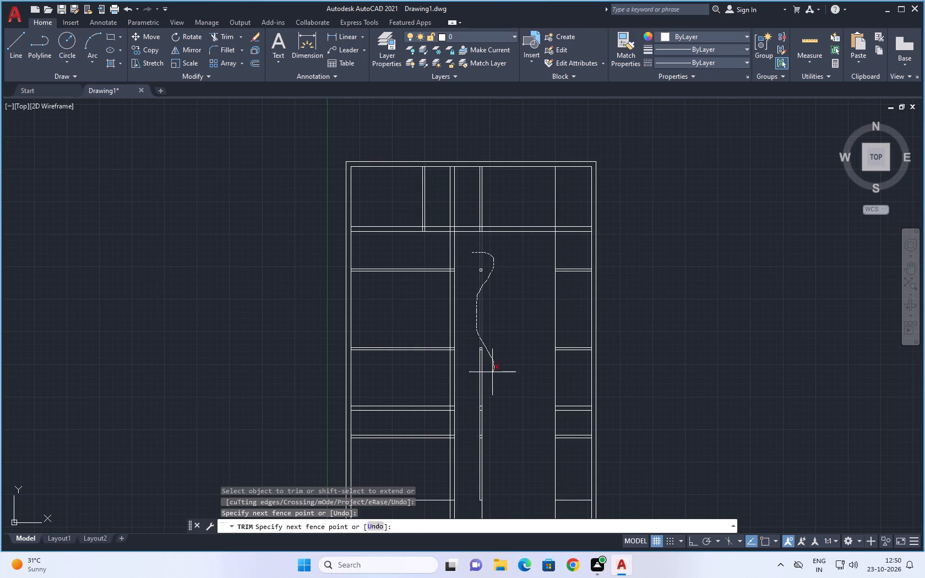
drag(492, 372, 497, 471)
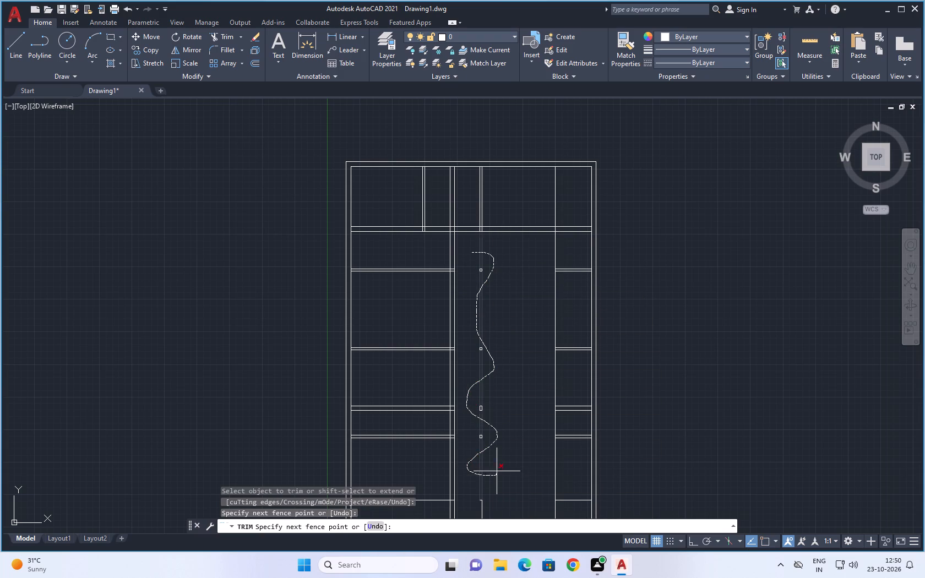
drag(497, 471, 497, 466)
Trim the single vertical line below the first horizontal wall and the horizontal segments between it and the right outer wall.
drag(546, 253, 560, 252)
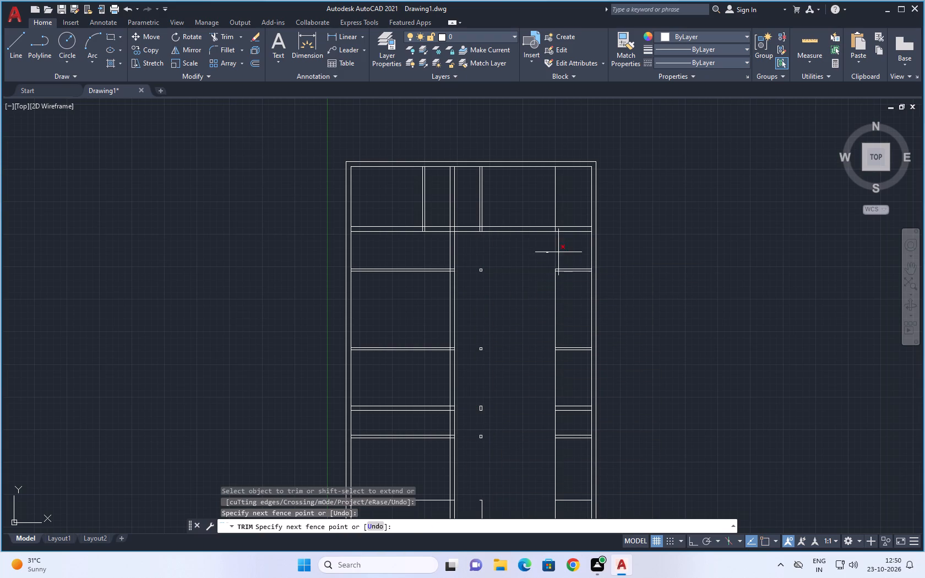
drag(560, 252, 569, 508)
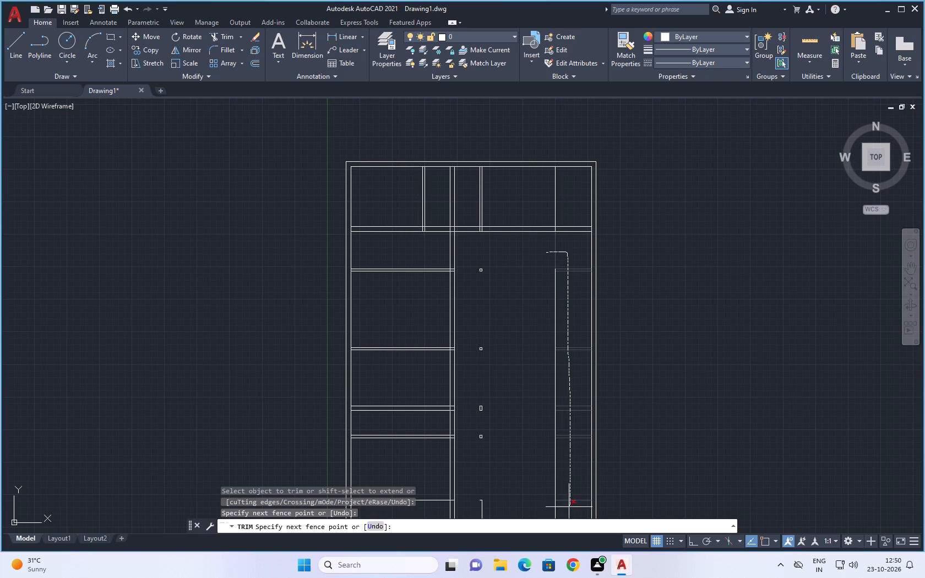
drag(569, 508, 524, 495)
Trim the remaining bottom piece of the third vertical wall and its leftover stub at the lowest horizontal line.
scroll(538, 413, down, 3)
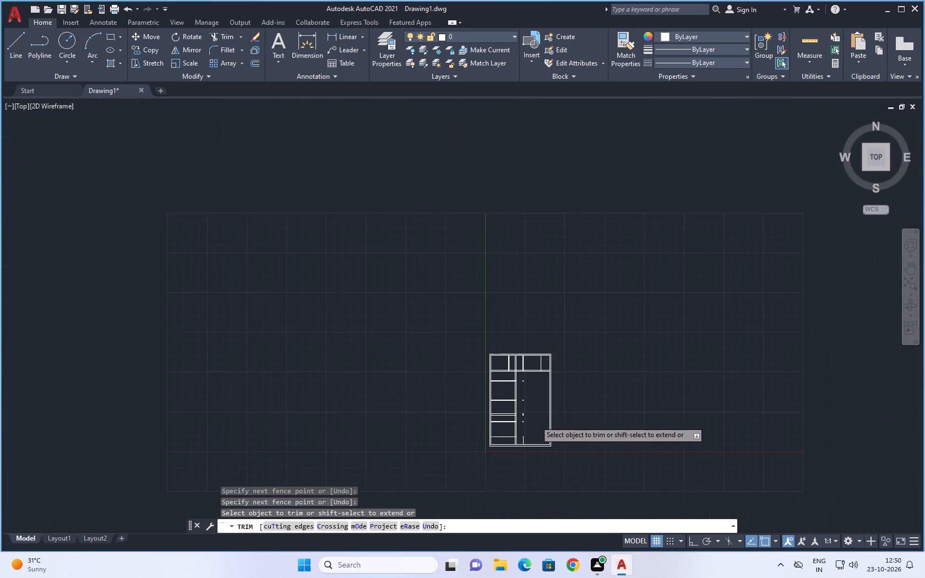
middle_drag(535, 421, 536, 390)
scroll(523, 410, up, 3)
drag(509, 410, 542, 407)
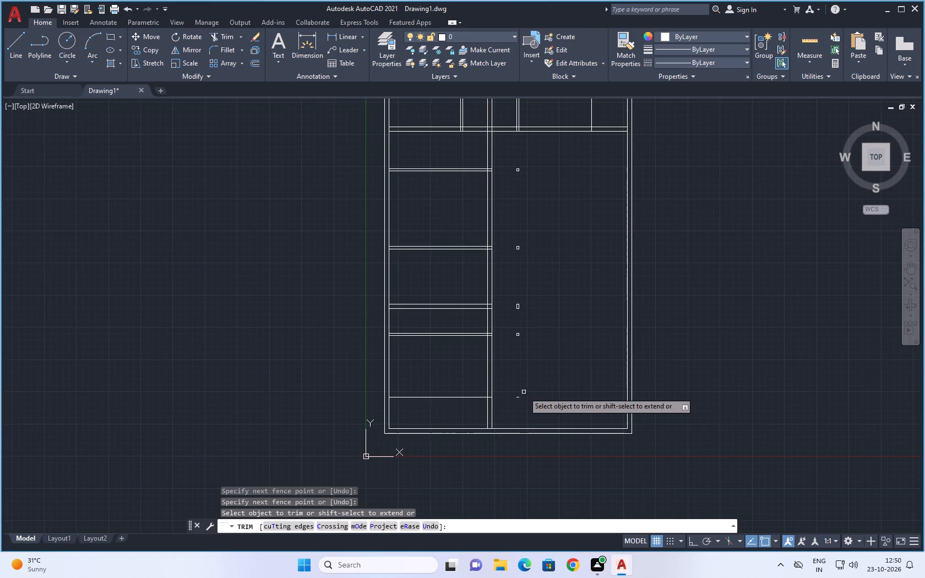
drag(519, 395, 516, 406)
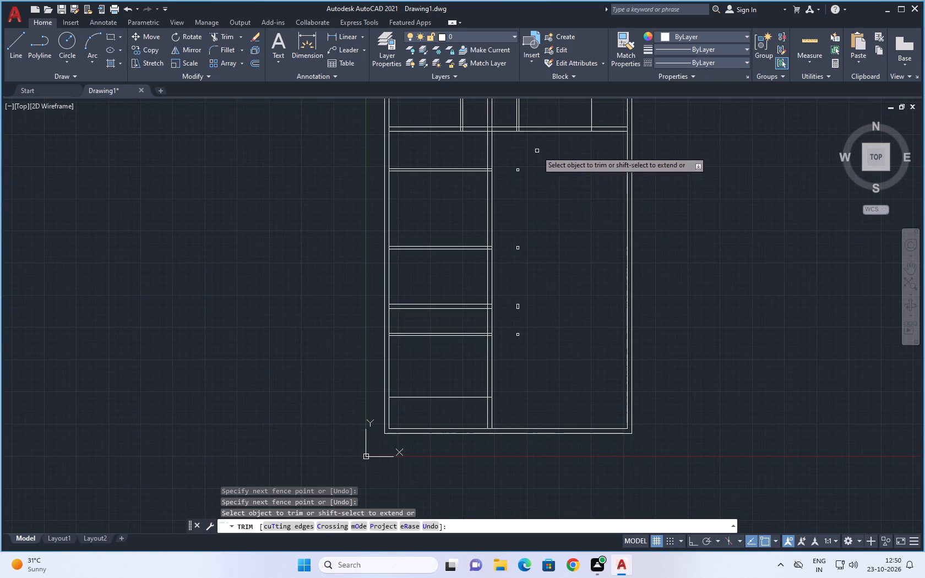
Trim the leftover square fragments of the third vertical wall at the fourth and fifth horizontal walls.
click(537, 150)
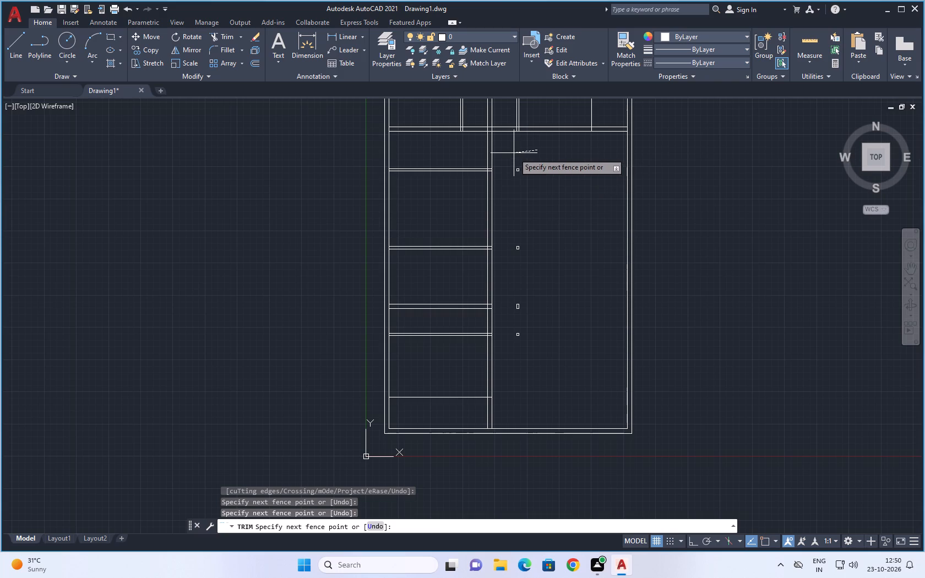
click(511, 154)
drag(506, 155, 519, 260)
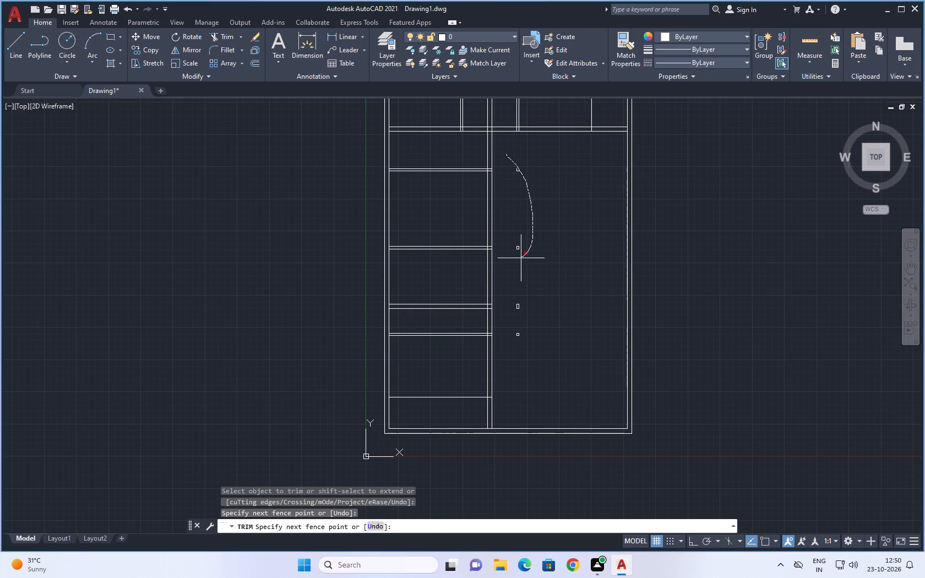
drag(519, 260, 520, 335)
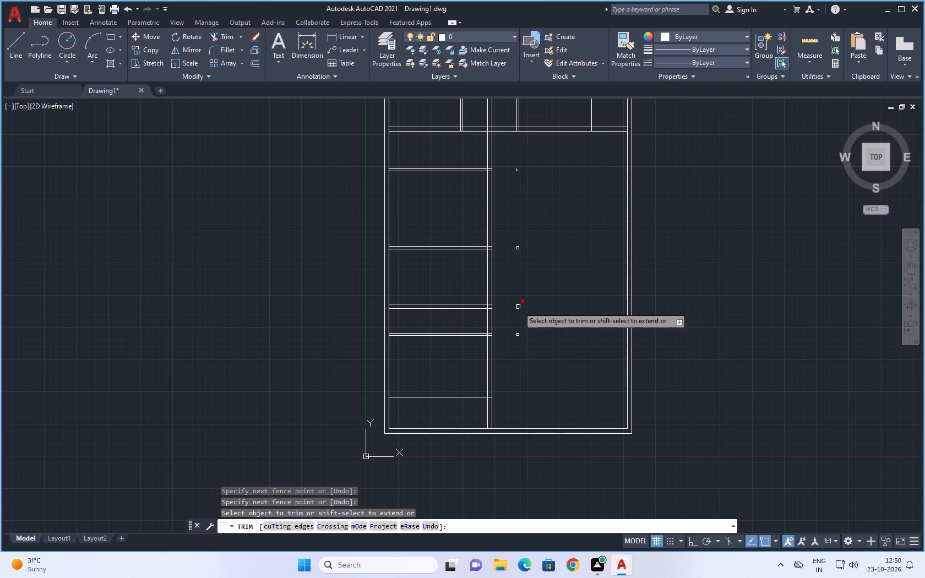
scroll(518, 307, up, 3)
click(514, 303)
click(504, 303)
click(511, 291)
click(512, 319)
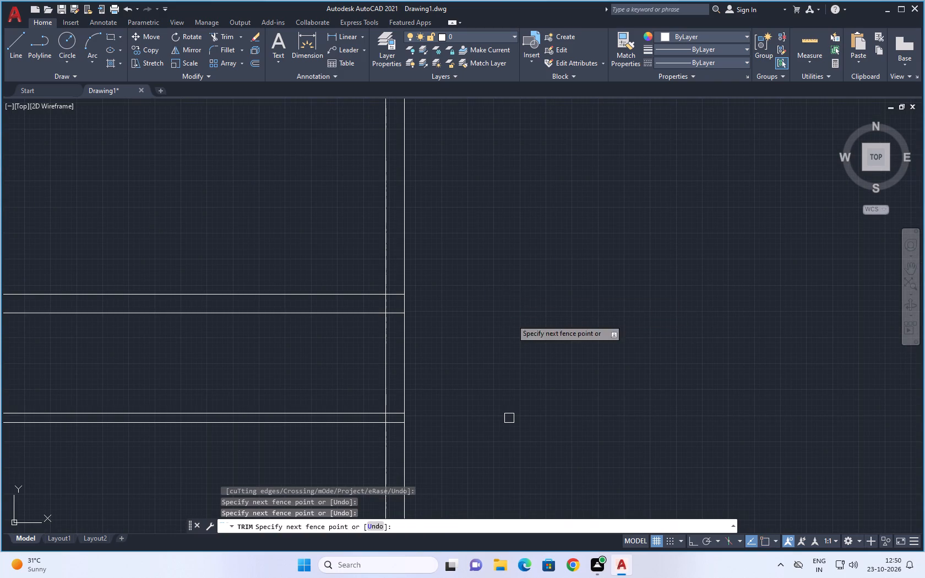
drag(510, 416, 510, 426)
click(510, 427)
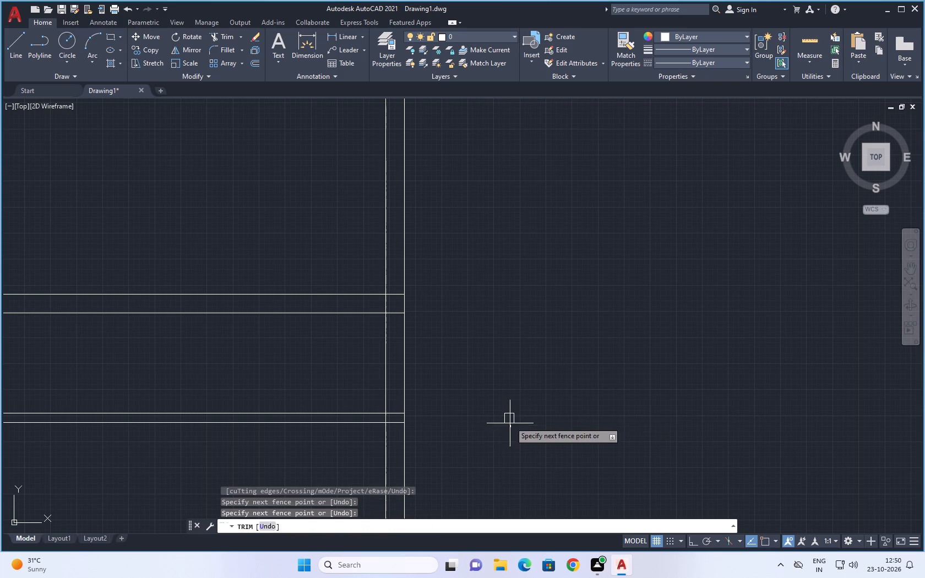
drag(510, 413, 514, 399)
drag(498, 412, 524, 415)
scroll(510, 342, down, 2)
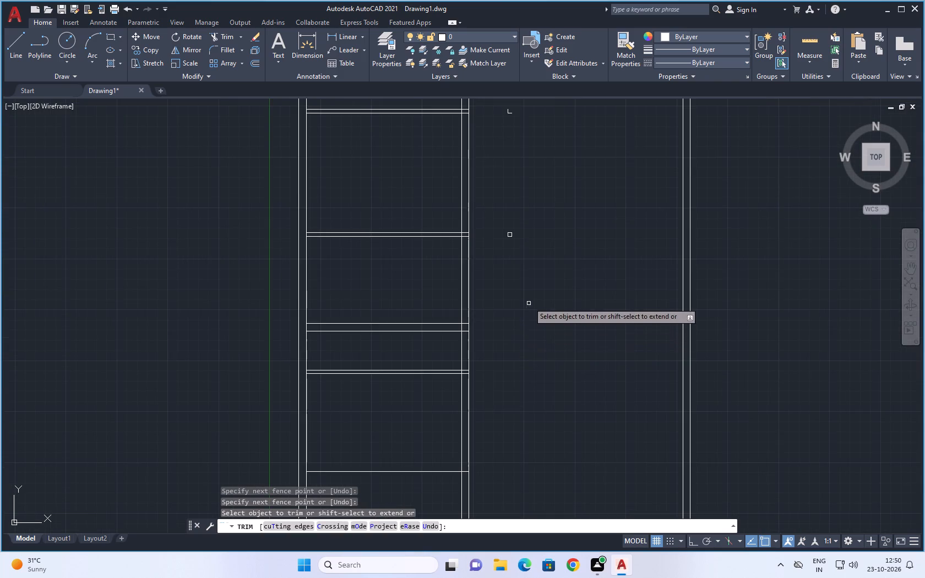
Trim the leftover fragments of the third vertical wall at the third and second horizontal walls.
middle_drag(529, 302, 512, 402)
scroll(499, 355, up, 3)
drag(456, 302, 500, 306)
drag(474, 285, 471, 337)
scroll(472, 272, down, 6)
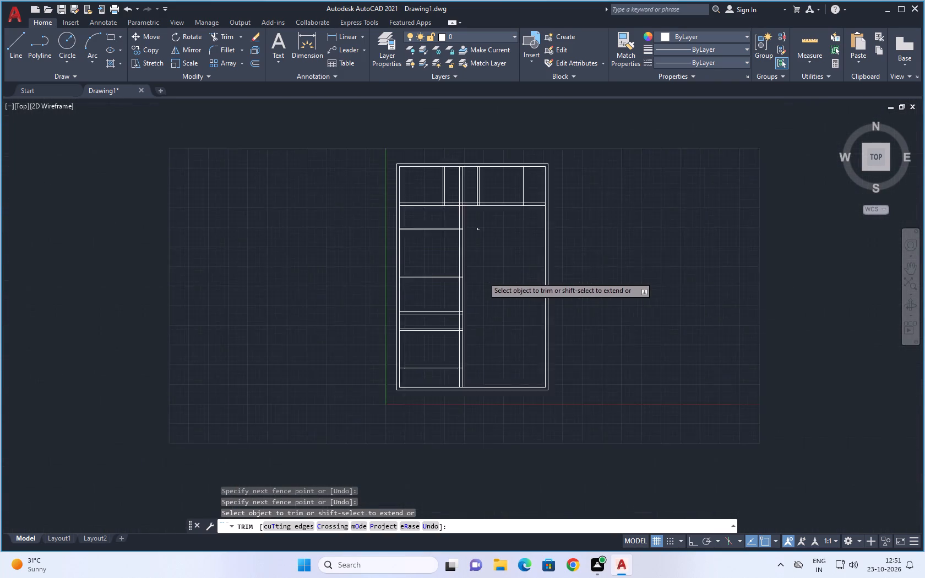
middle_drag(486, 273, 485, 376)
scroll(474, 357, up, 4)
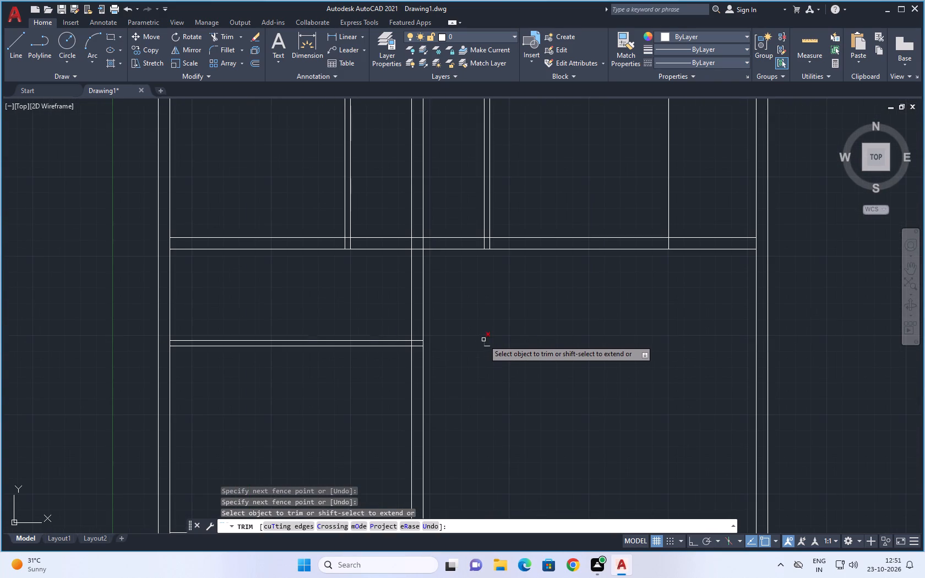
drag(480, 339, 497, 352)
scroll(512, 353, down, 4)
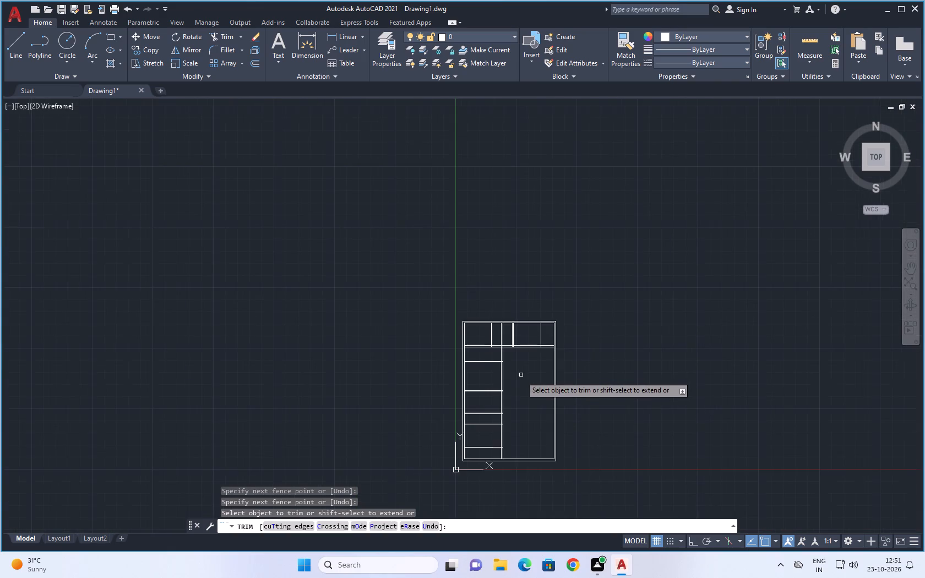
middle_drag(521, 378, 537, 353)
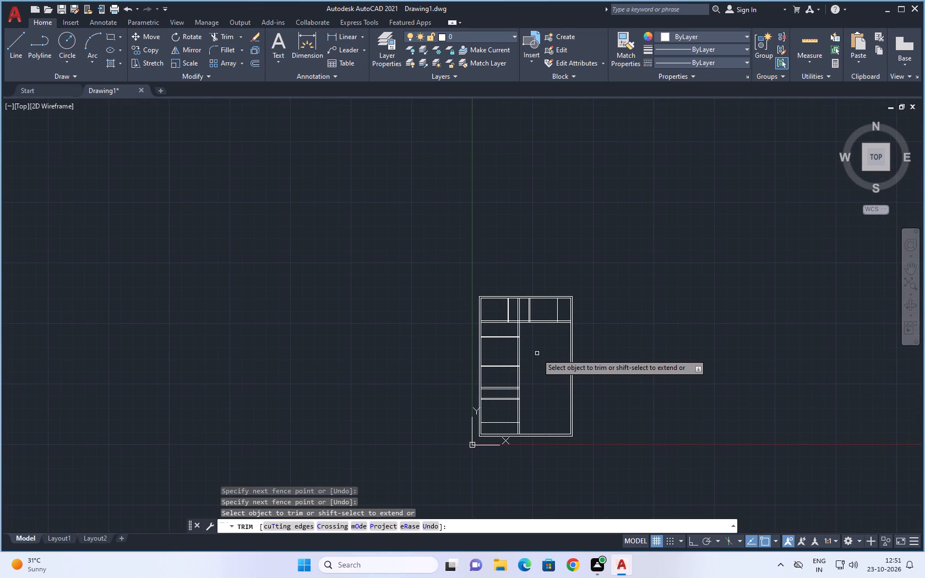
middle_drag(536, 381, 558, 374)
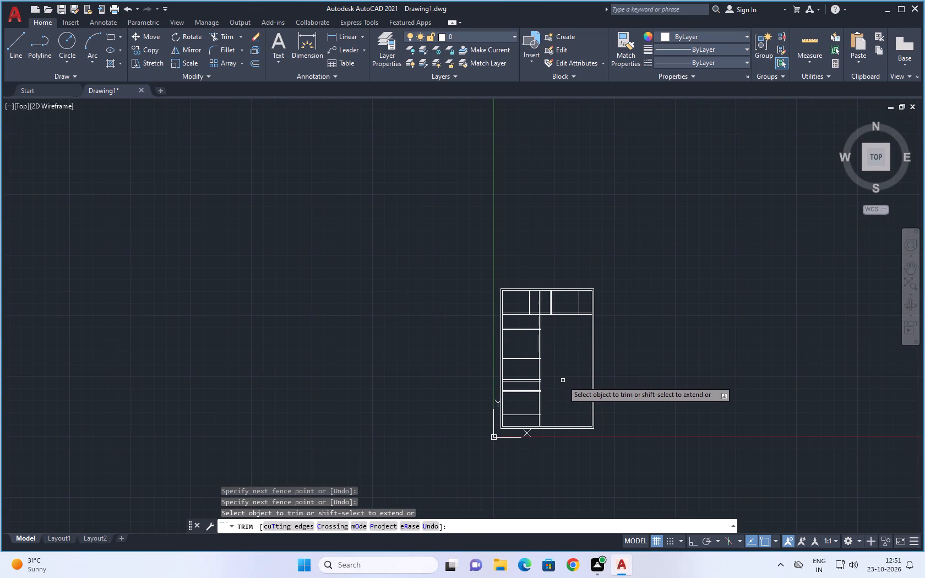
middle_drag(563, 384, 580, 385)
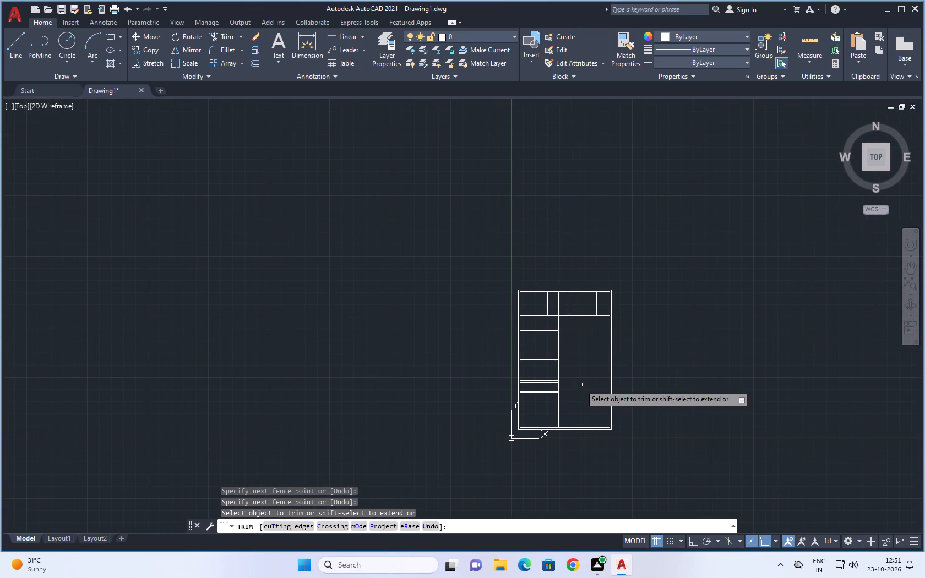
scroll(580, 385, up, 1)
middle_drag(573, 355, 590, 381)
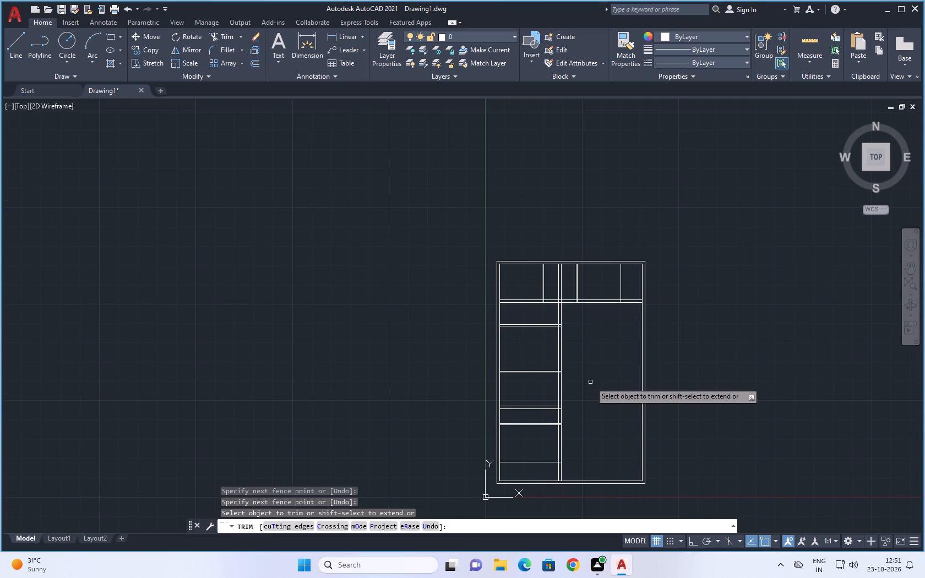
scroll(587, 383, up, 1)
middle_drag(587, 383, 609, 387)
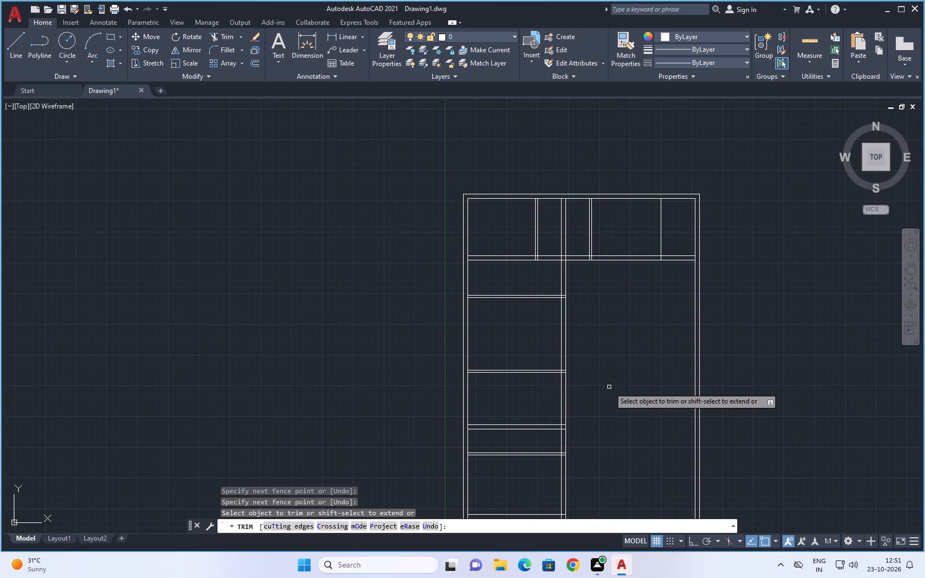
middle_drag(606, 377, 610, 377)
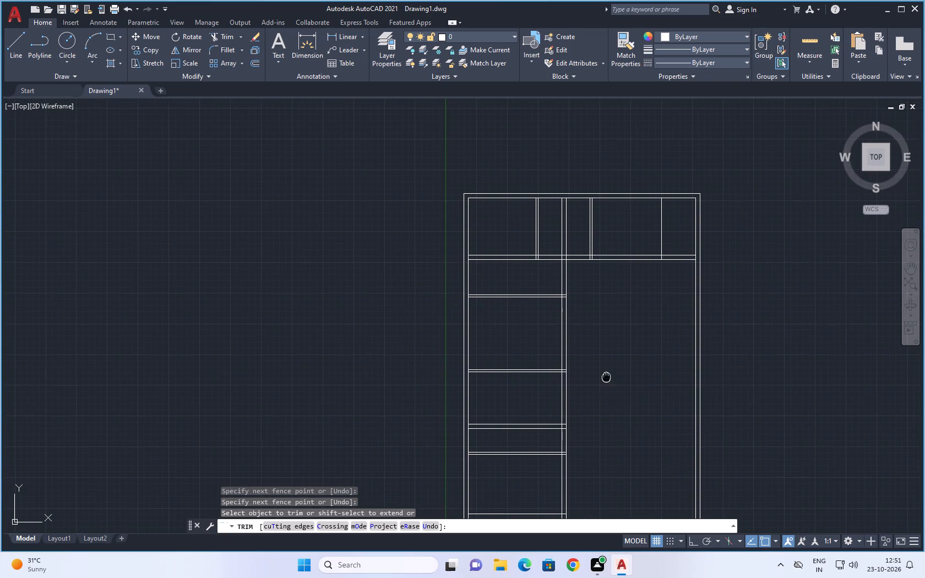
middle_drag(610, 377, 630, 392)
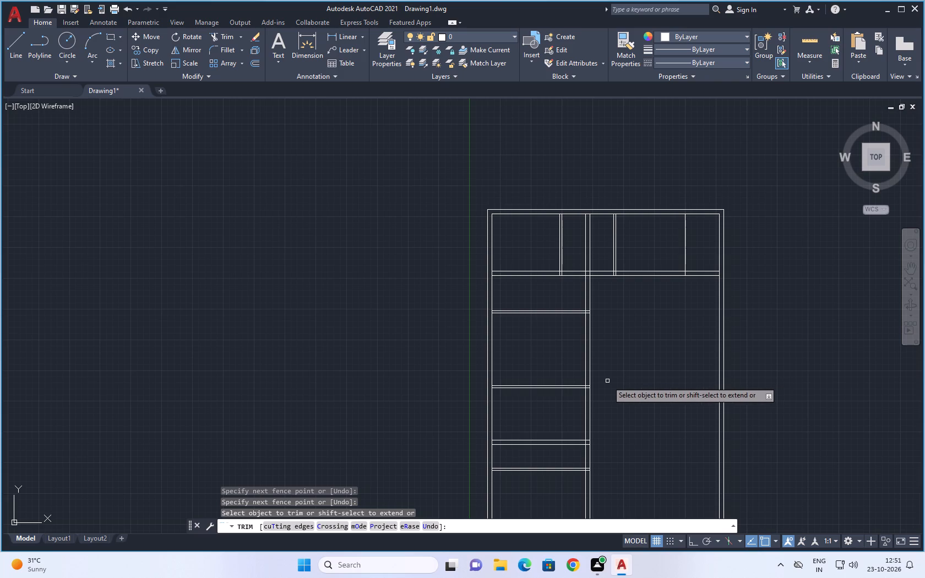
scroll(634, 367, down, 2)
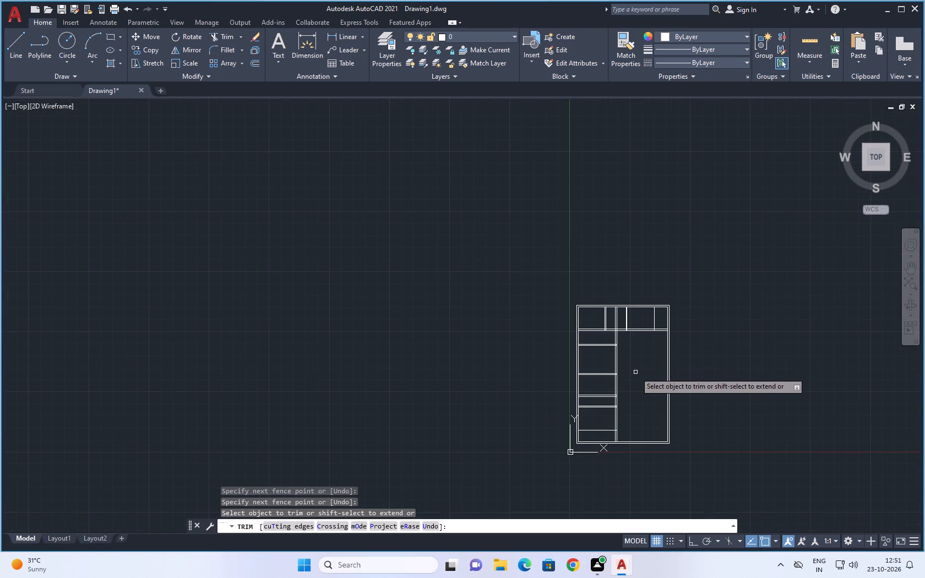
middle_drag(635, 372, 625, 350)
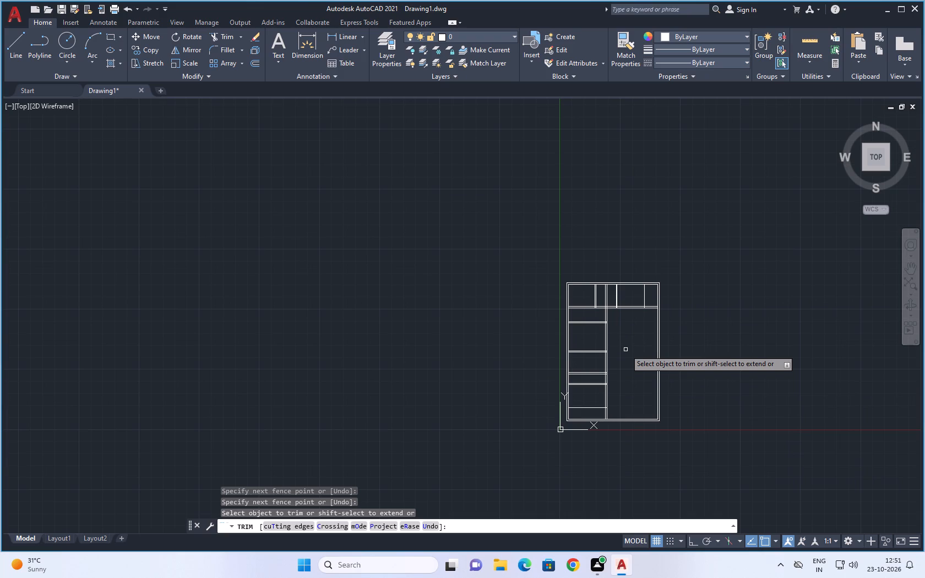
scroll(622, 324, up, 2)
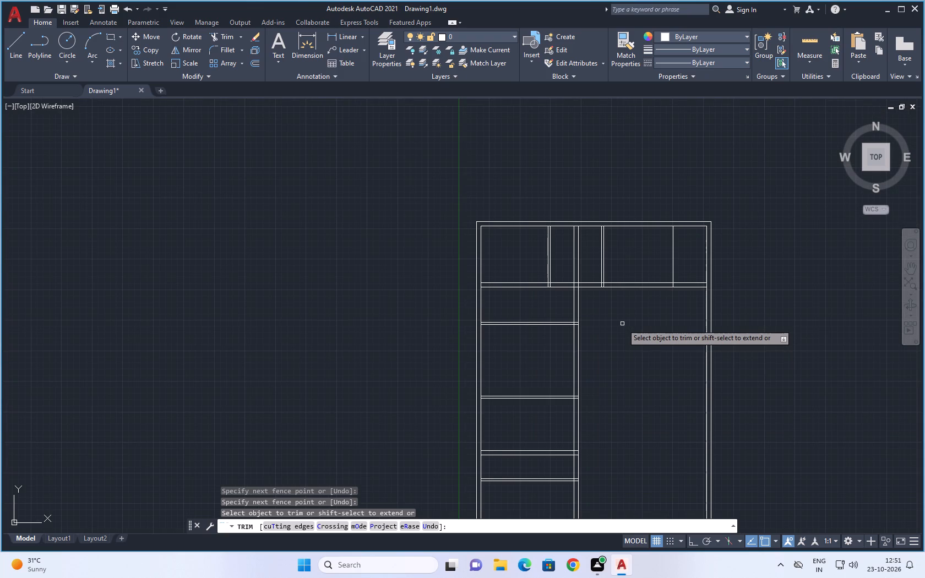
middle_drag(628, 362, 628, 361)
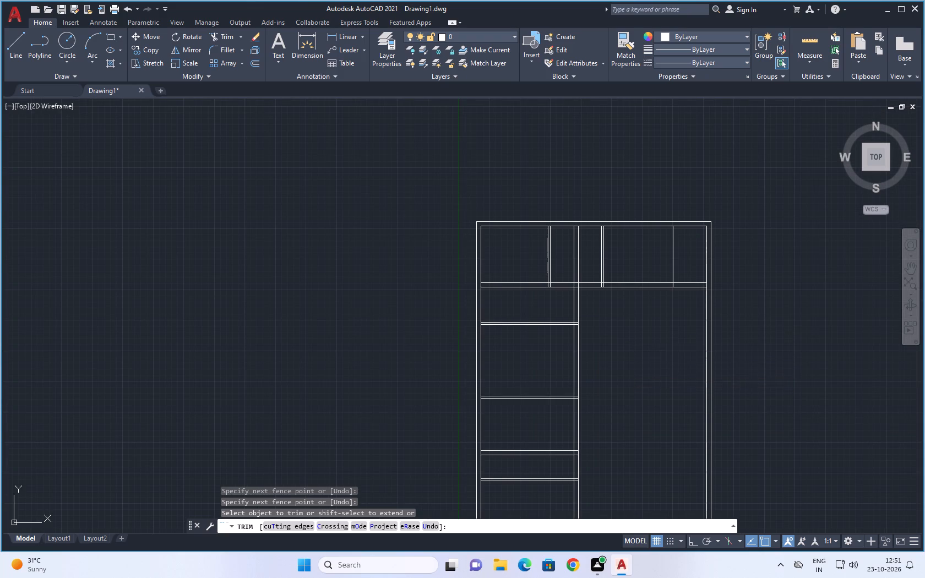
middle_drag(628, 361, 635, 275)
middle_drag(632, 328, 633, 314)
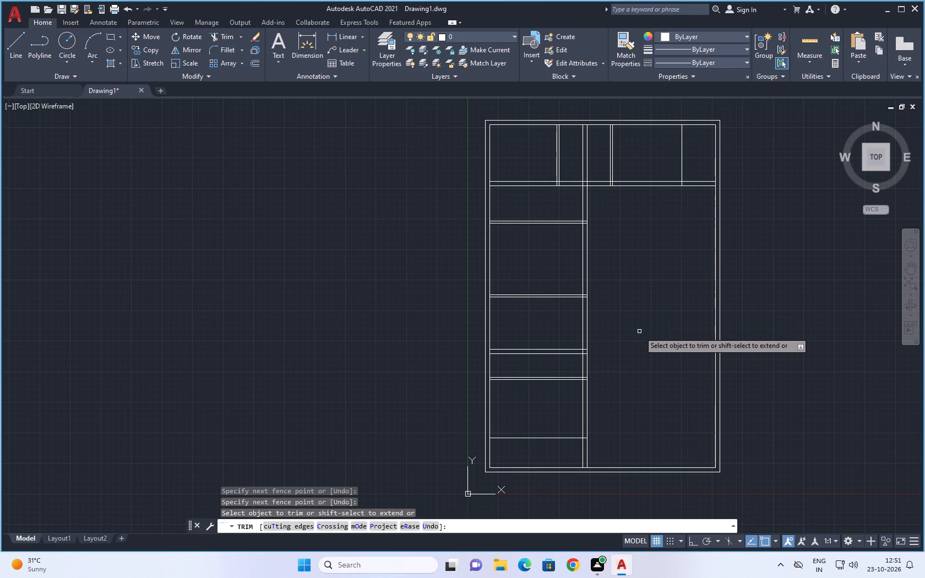
End trimming and use Break at Point to split the left outer wall's inner line where it meets the lowest horizontal line.
key(Escape)
key(Escape)
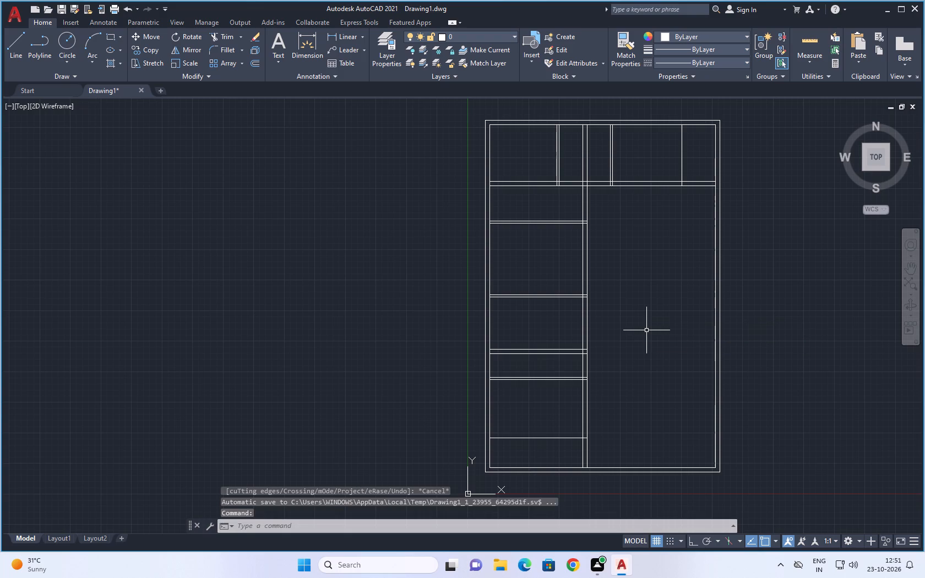
text(BR)
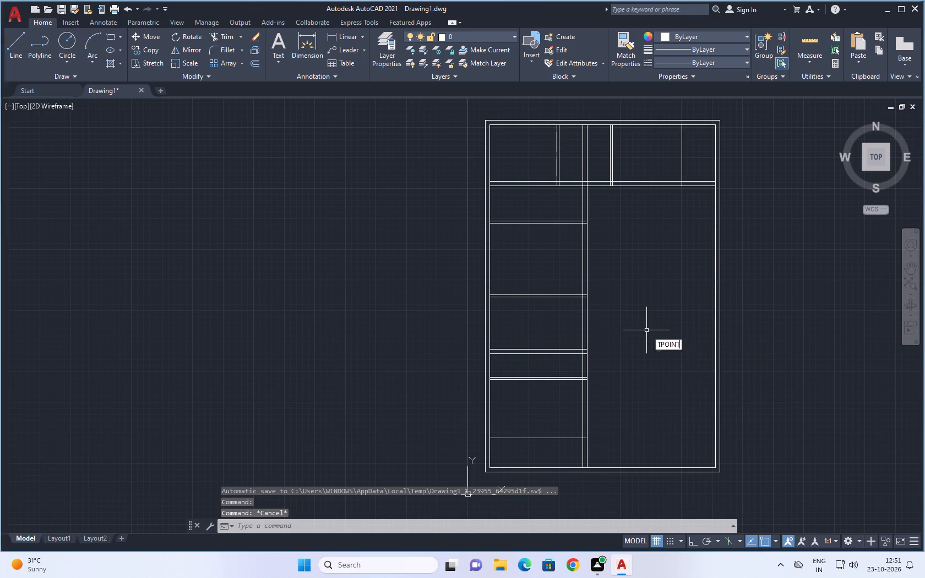
click(690, 364)
scroll(479, 454, up, 3)
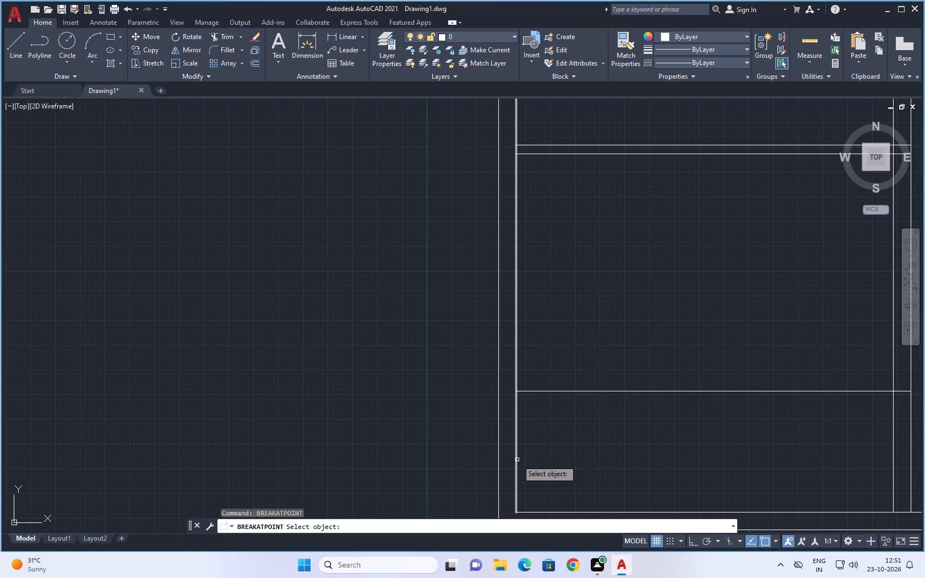
click(516, 459)
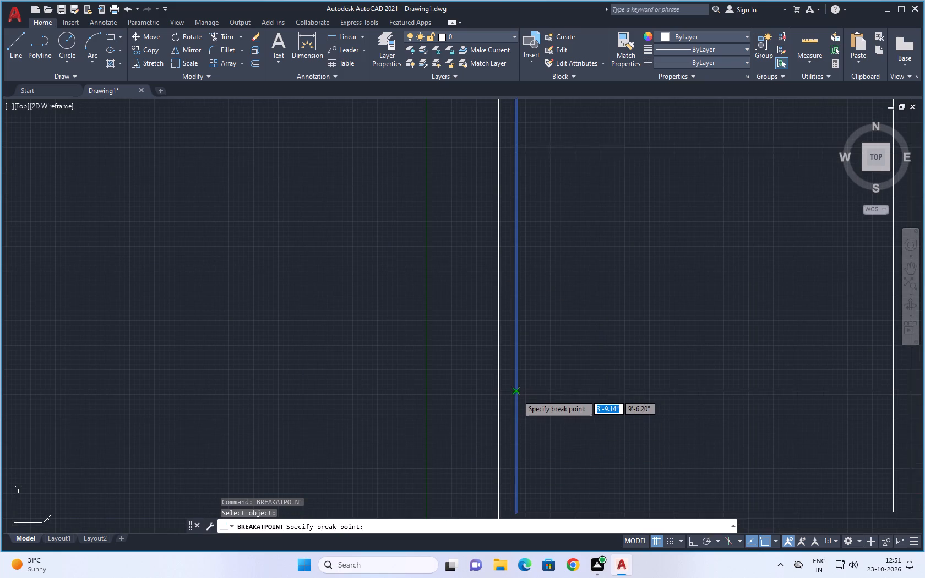
click(517, 394)
Use Break at Point to split the left outer wall's inner line at the fifth horizontal wall's lower line.
scroll(579, 327, down, 2)
middle_drag(589, 317, 578, 364)
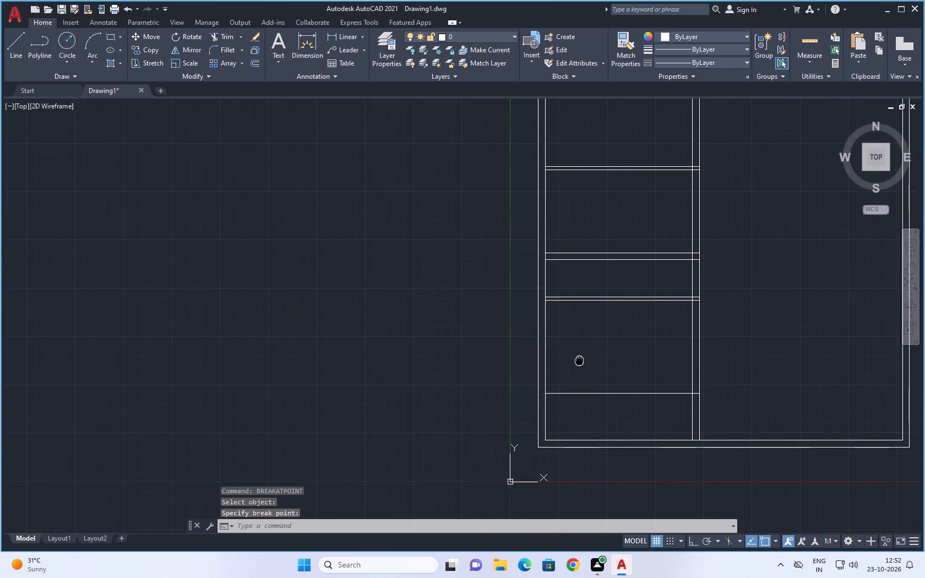
middle_drag(578, 364, 578, 366)
scroll(571, 363, up, 3)
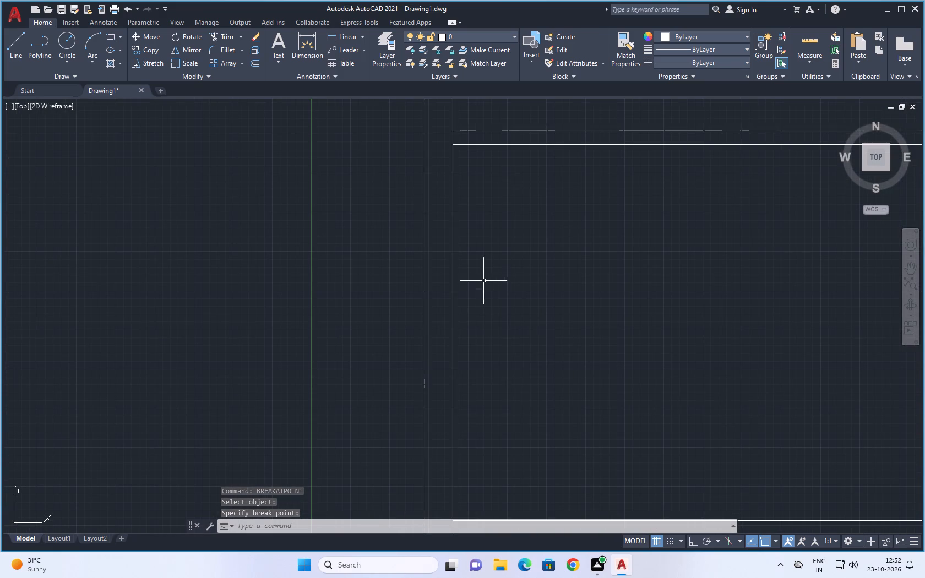
key(space)
click(453, 265)
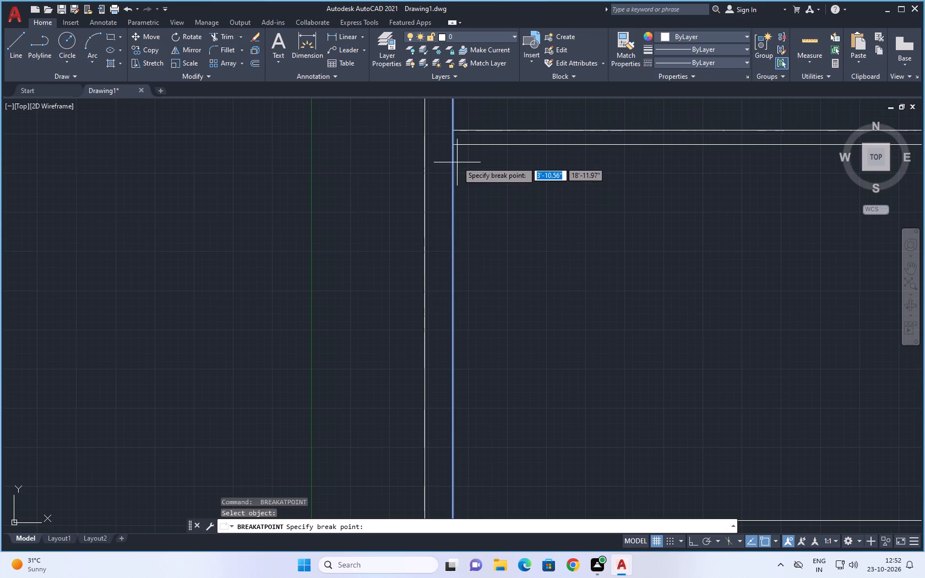
click(453, 148)
Split the left outer wall's inner line where it meets the fourth horizontal wall's lower line.
scroll(496, 199, down, 4)
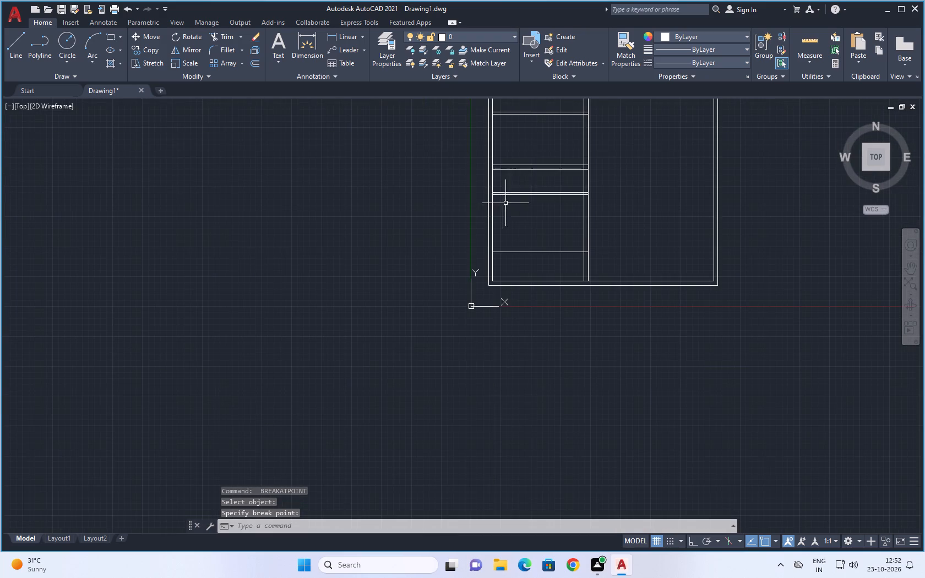
middle_drag(516, 181, 515, 252)
scroll(490, 266, up, 6)
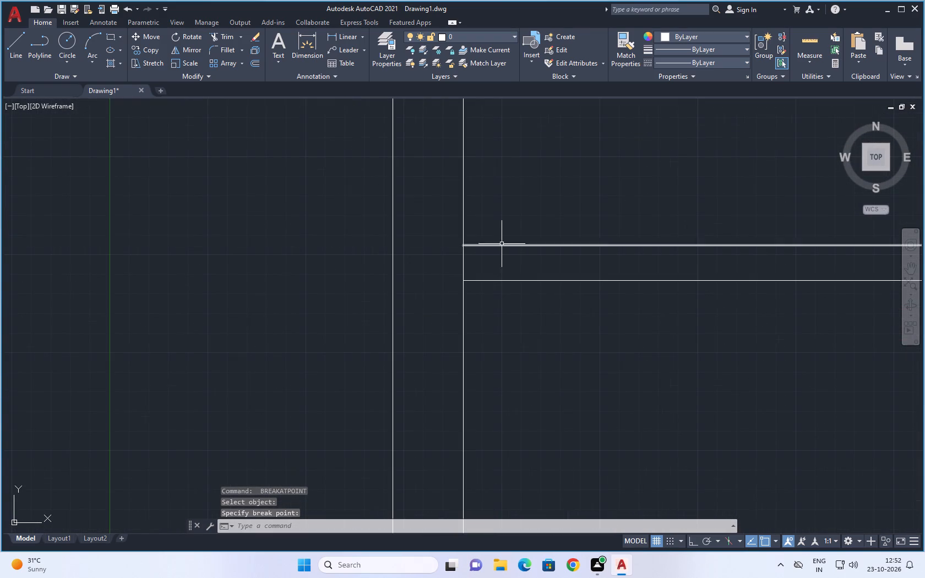
key(space)
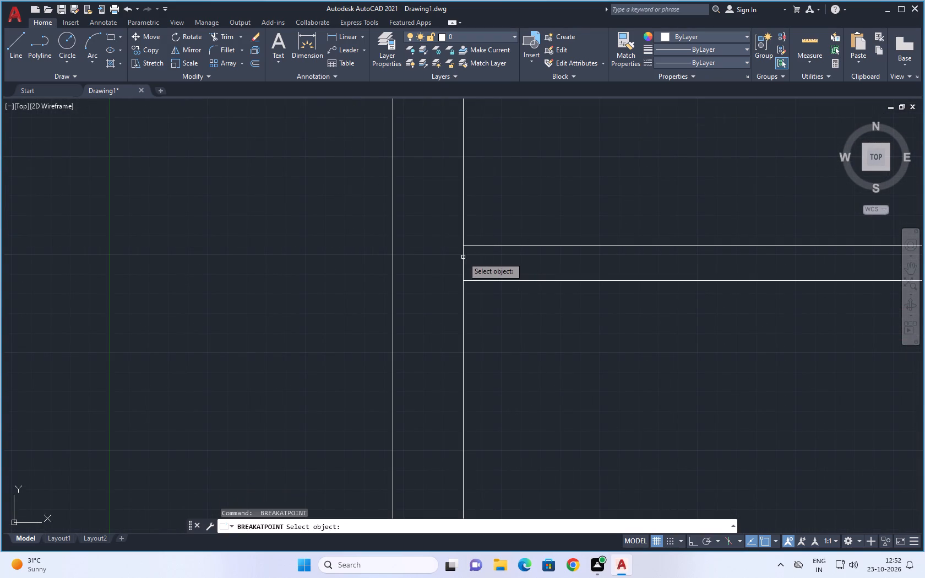
click(463, 215)
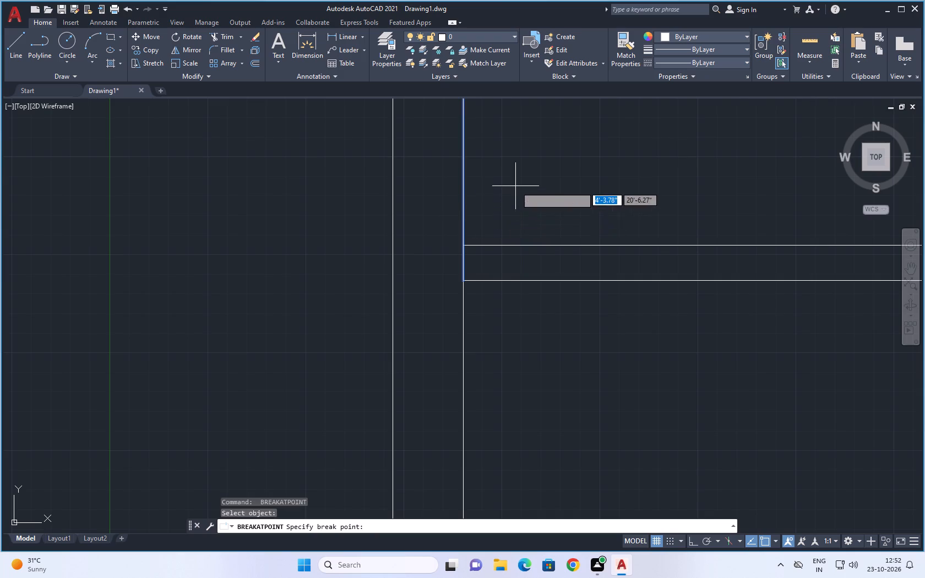
scroll(515, 186, down, 2)
middle_drag(529, 167, 541, 365)
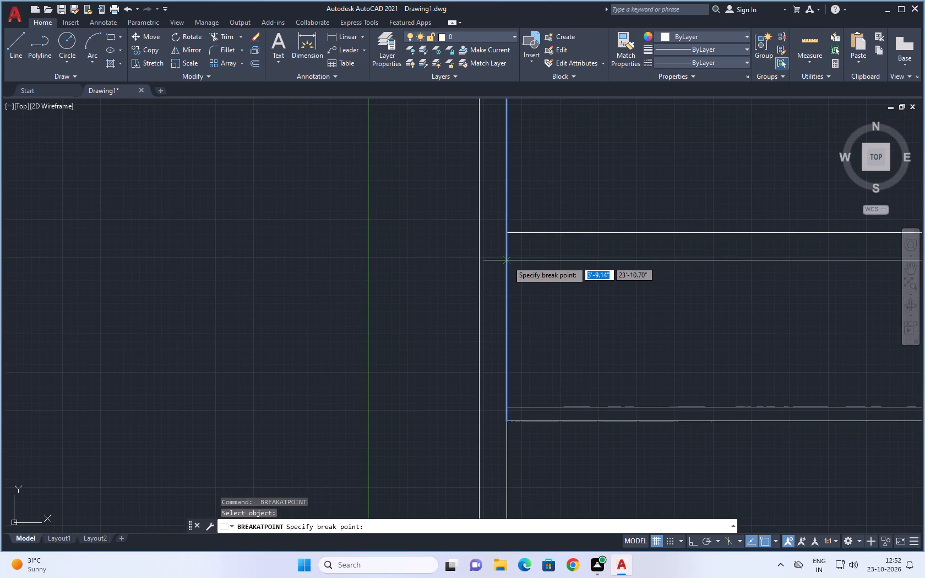
click(508, 261)
Split the left outer wall's inner line where it meets the third horizontal wall's lower line.
scroll(537, 280, down, 3)
middle_drag(578, 228, 566, 323)
scroll(541, 321, up, 1)
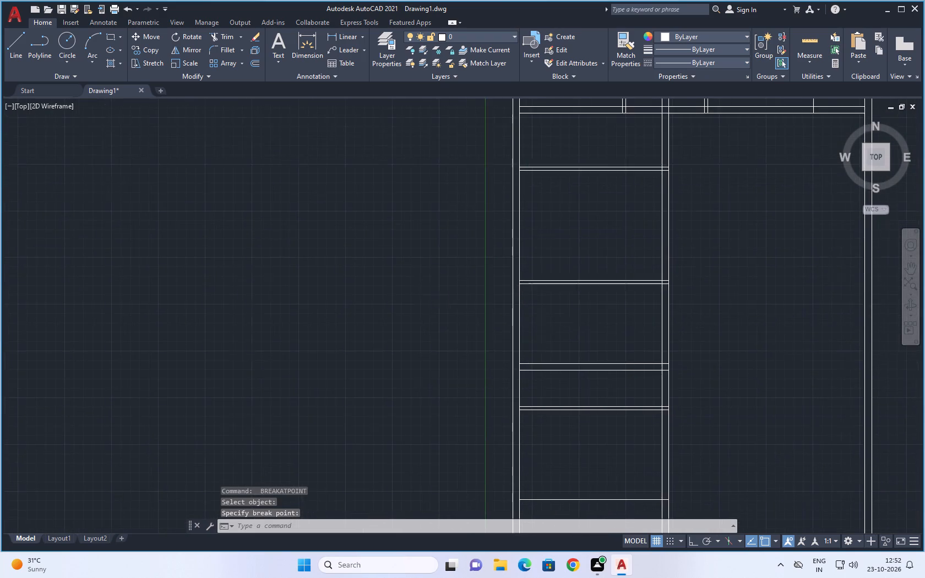
scroll(540, 321, up, 1)
key(space)
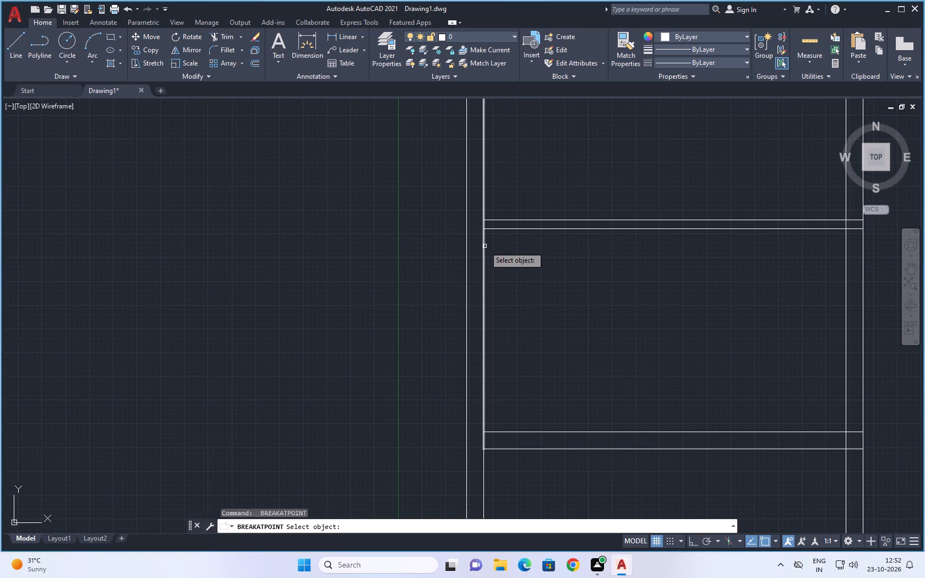
click(485, 251)
click(486, 229)
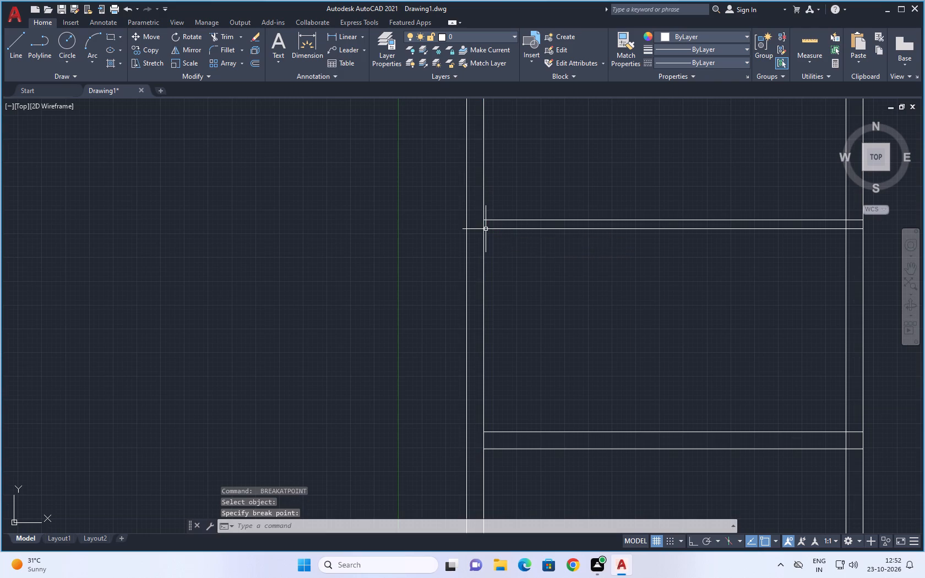
Split the left outer wall's inner line where it meets the second horizontal wall's lower line.
scroll(549, 283, down, 2)
middle_drag(565, 232, 565, 348)
scroll(551, 337, up, 1)
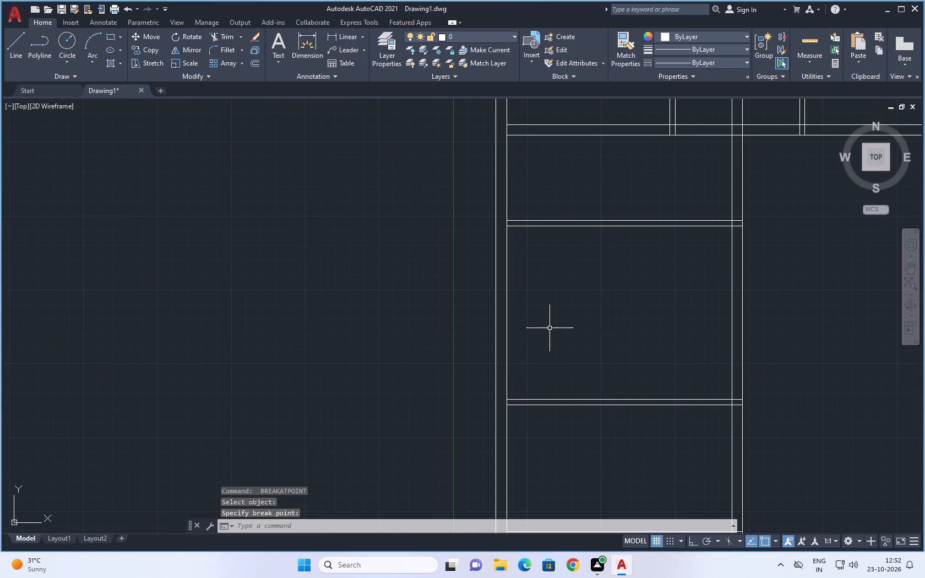
key(space)
click(507, 291)
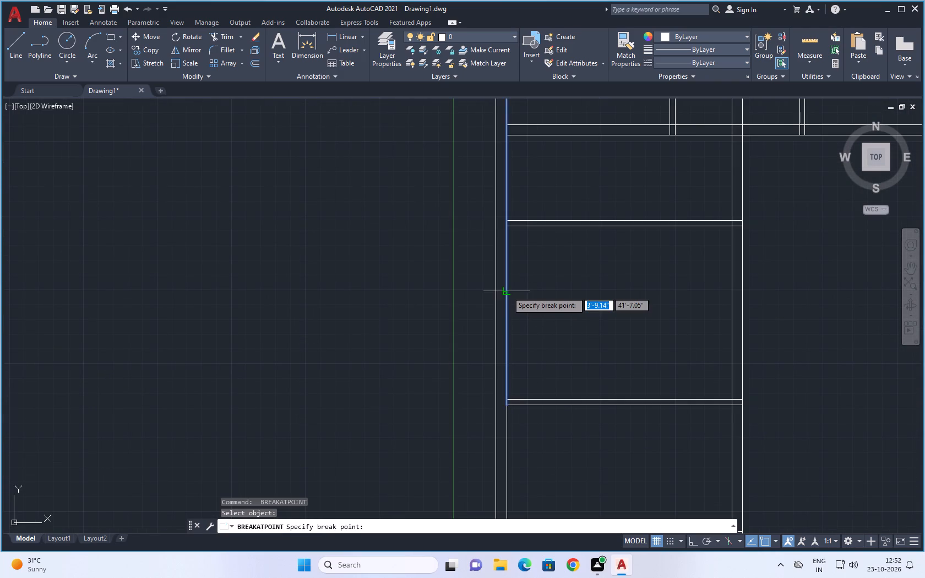
click(510, 227)
Split the left outer wall's inner line where it meets the first horizontal wall's upper line.
scroll(561, 287, down, 2)
middle_drag(579, 252, 576, 315)
scroll(551, 306, up, 3)
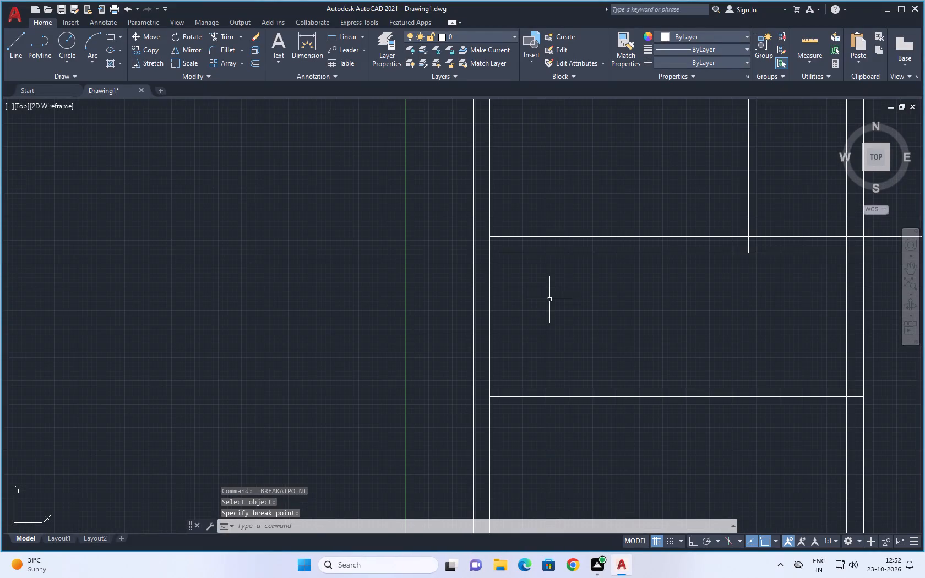
key(space)
click(489, 282)
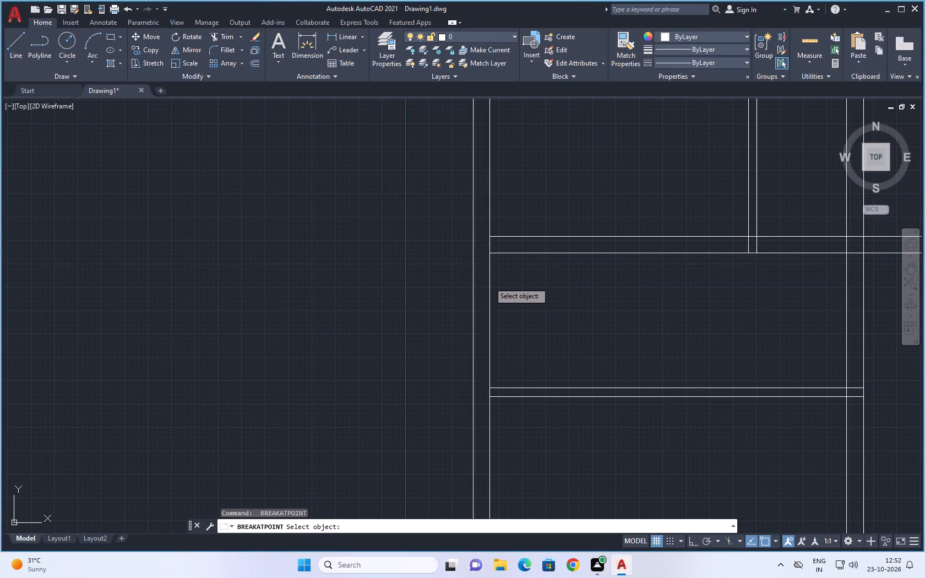
click(489, 236)
Split the top outer wall's inner line where it meets the right line of the first vertical wall.
scroll(564, 295, down, 1)
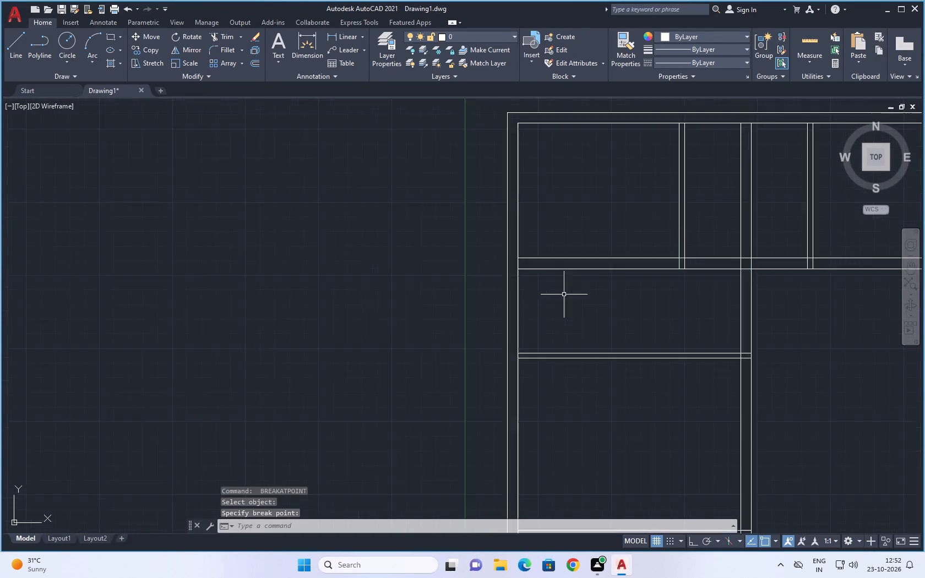
scroll(564, 295, down, 2)
middle_drag(584, 257, 542, 314)
scroll(543, 311, up, 1)
middle_drag(557, 303, 507, 311)
scroll(507, 311, up, 2)
key(space)
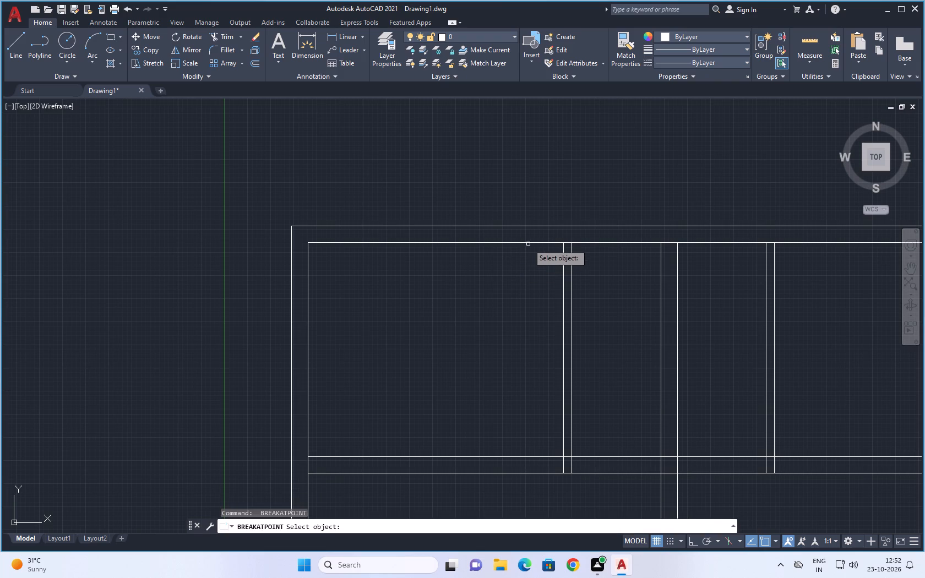
click(528, 243)
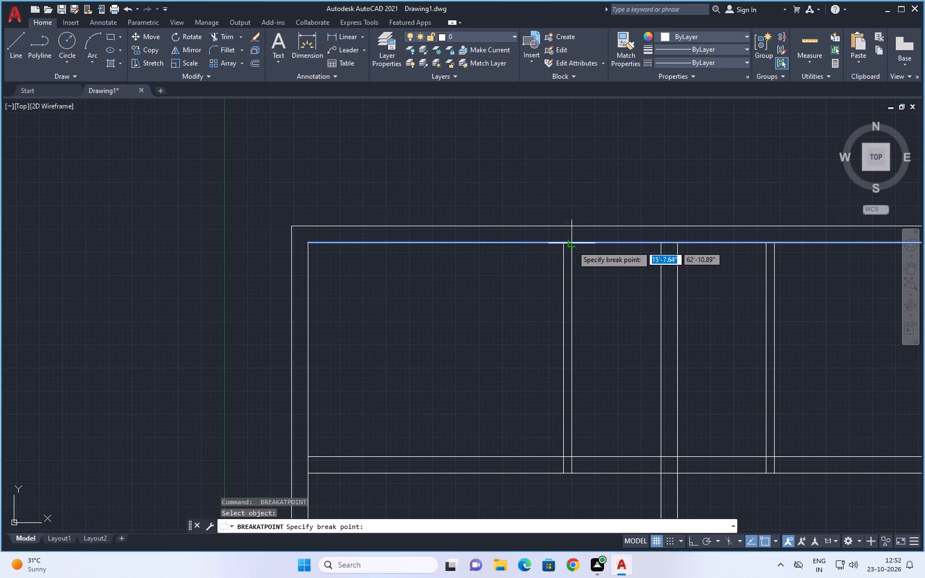
click(572, 246)
Split the top outer wall's inner line at both the left and right lines of the second vertical wall.
key(space)
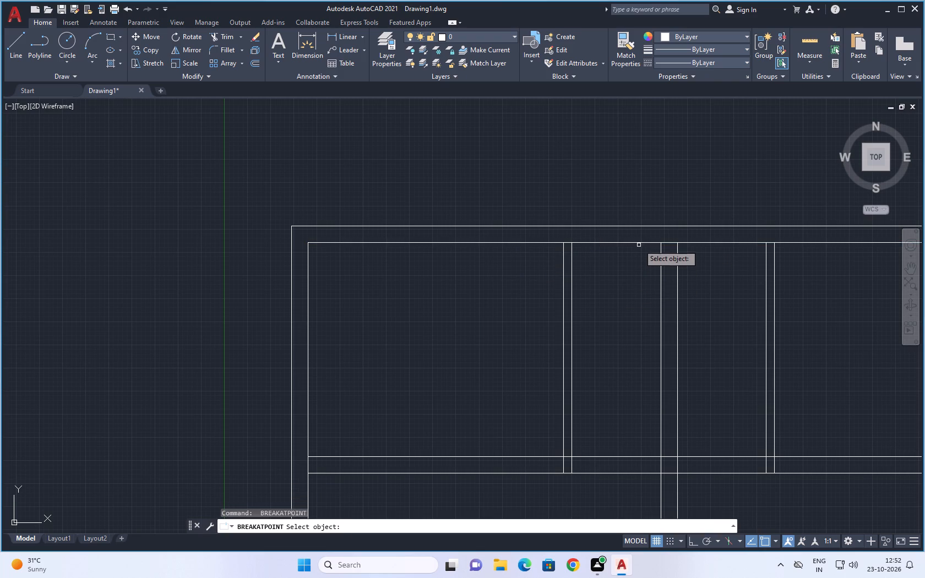
click(639, 242)
click(661, 243)
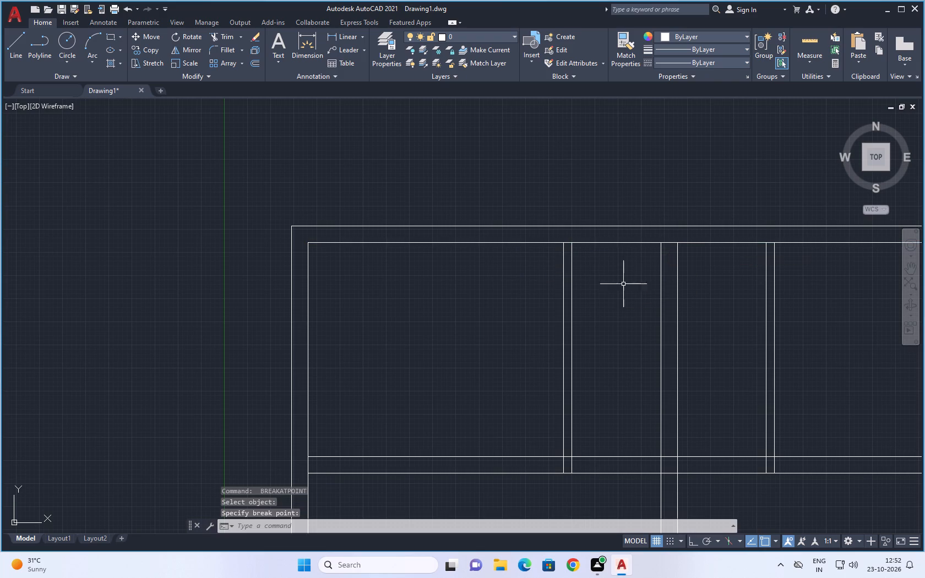
key(space)
click(705, 243)
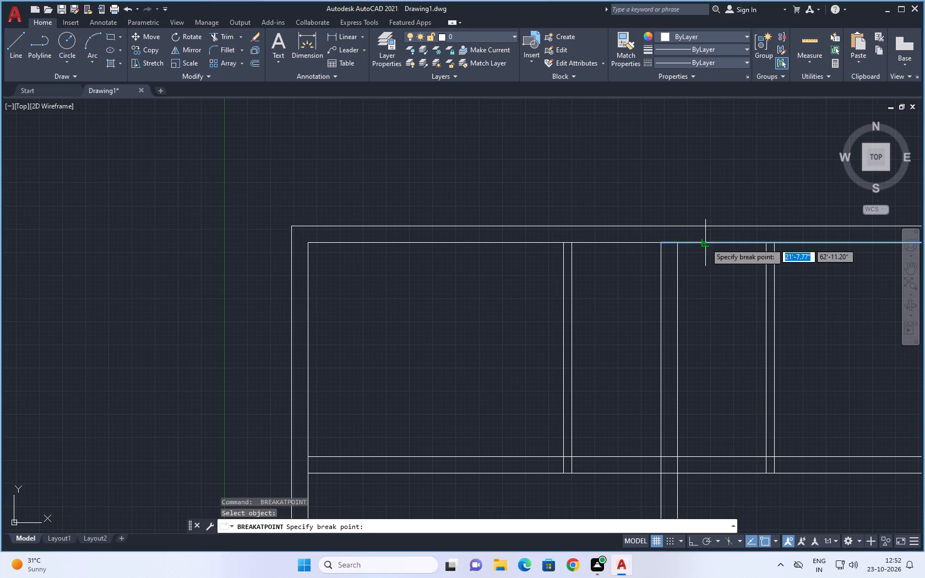
click(678, 246)
Split the top outer wall's inner line at the third vertical wall's left line and end Break at Point.
key(space)
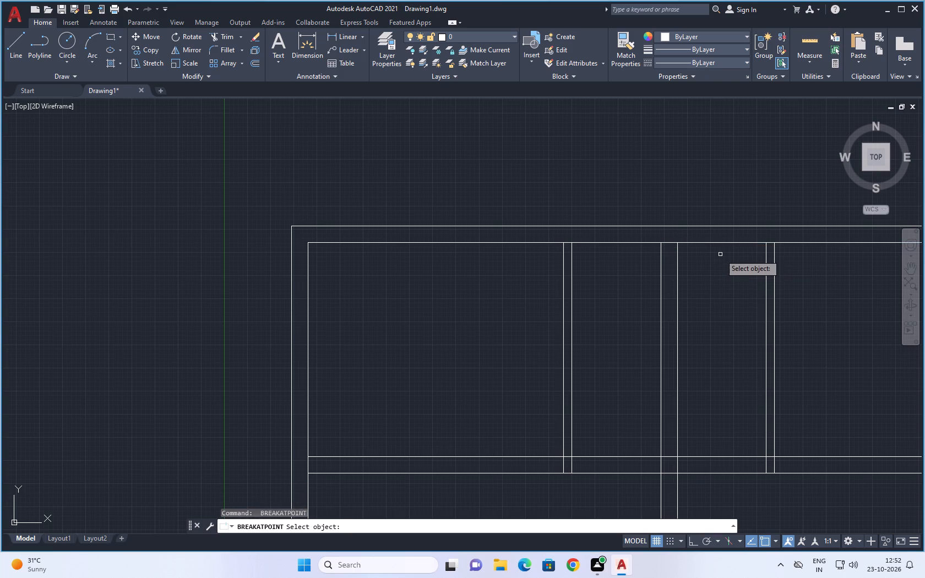
click(721, 242)
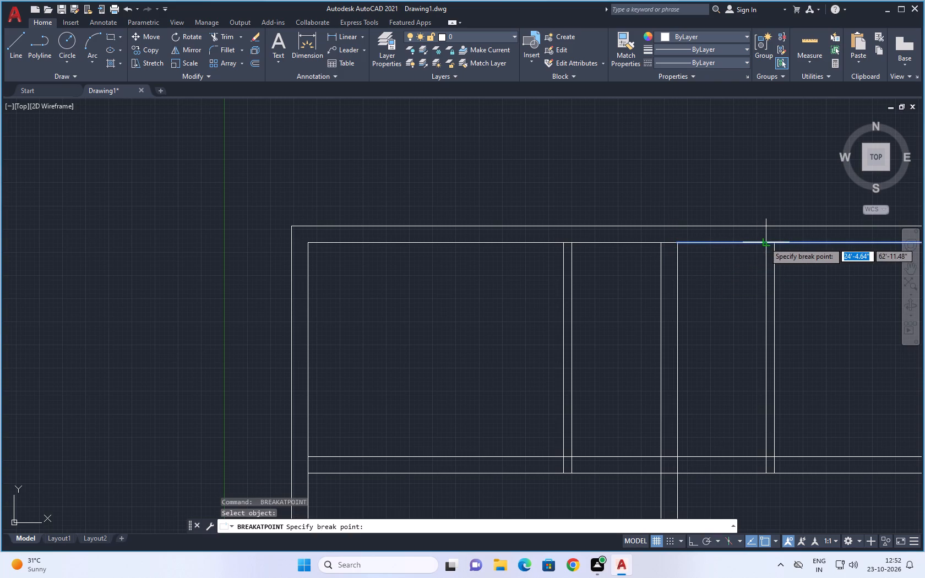
click(764, 242)
scroll(709, 299, down, 2)
middle_drag(715, 320, 657, 241)
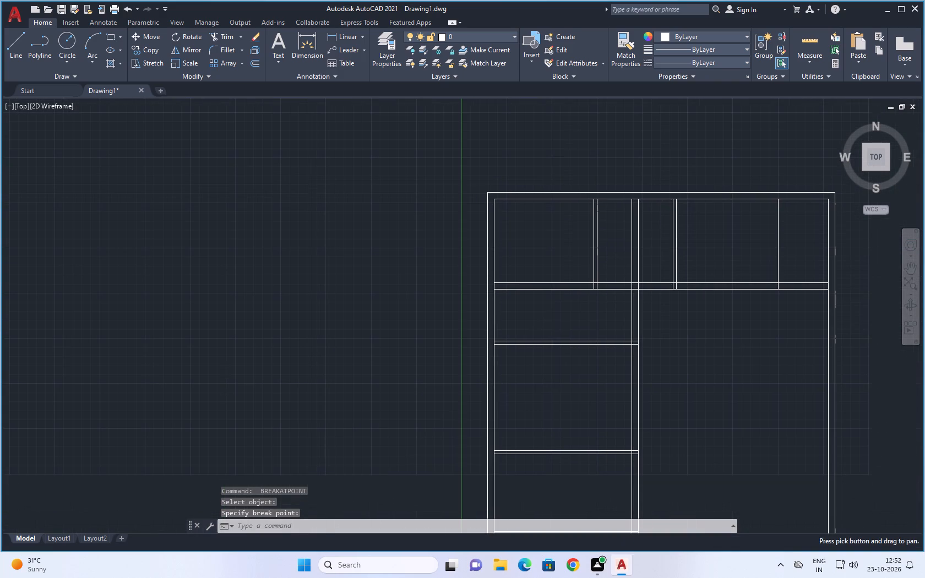
key(Escape)
key(Escape)
middle_drag(693, 359, 661, 298)
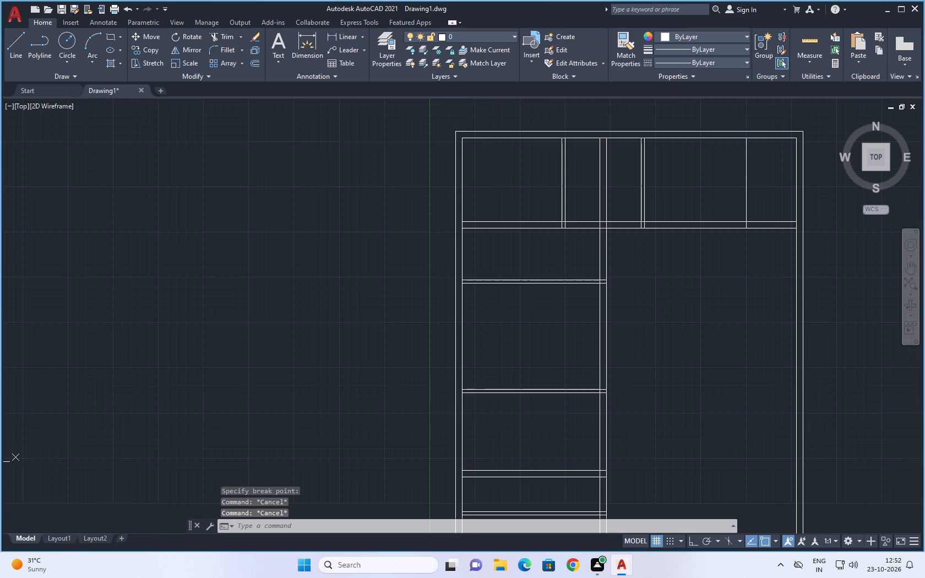
key(Escape)
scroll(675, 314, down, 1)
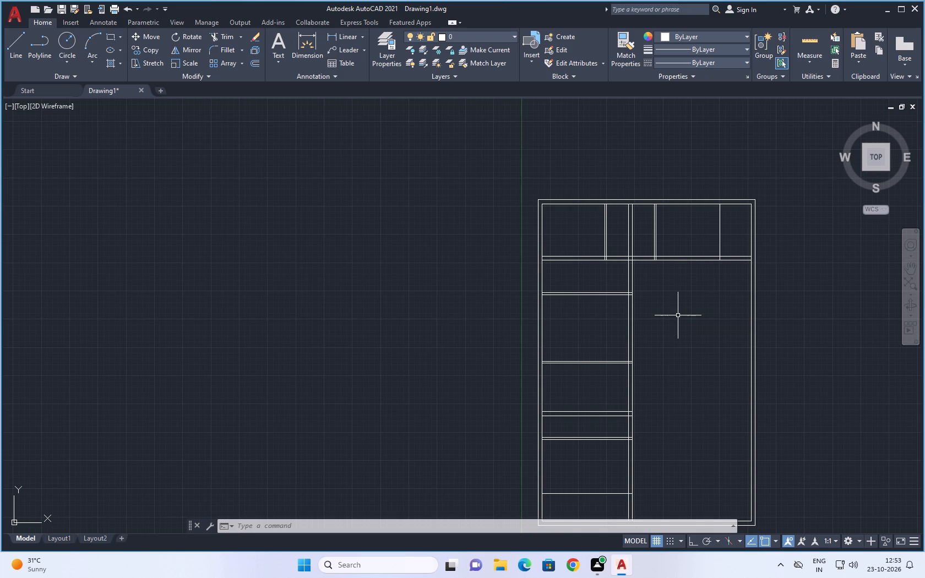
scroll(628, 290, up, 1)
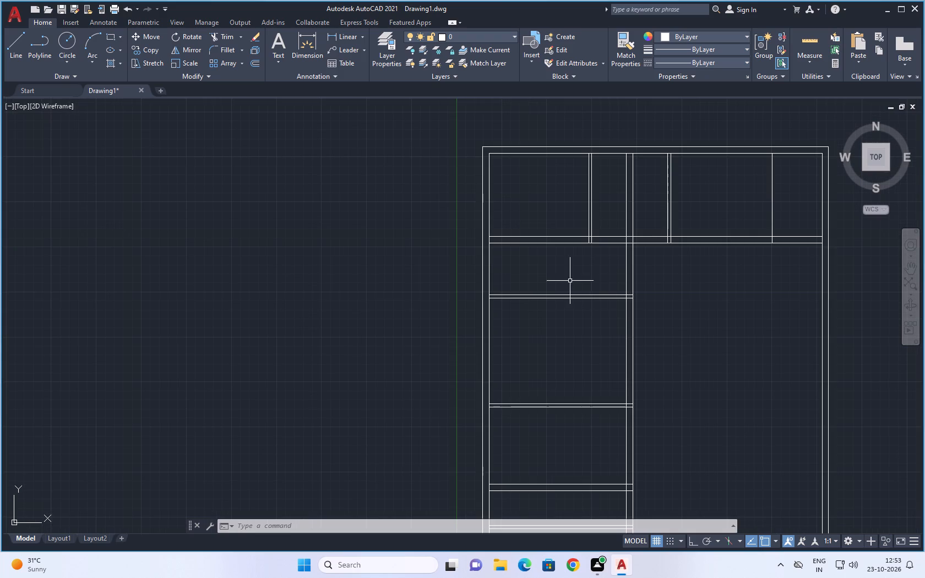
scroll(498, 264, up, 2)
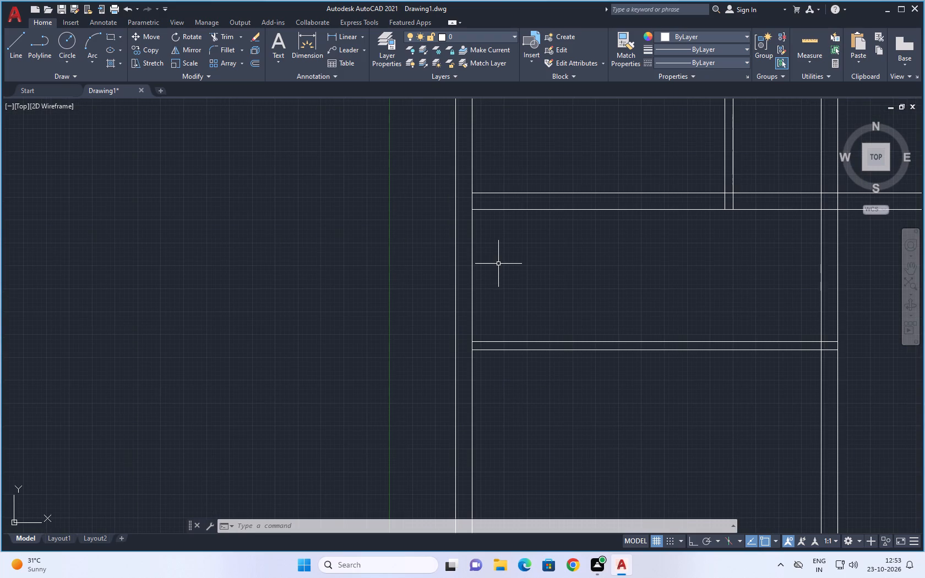
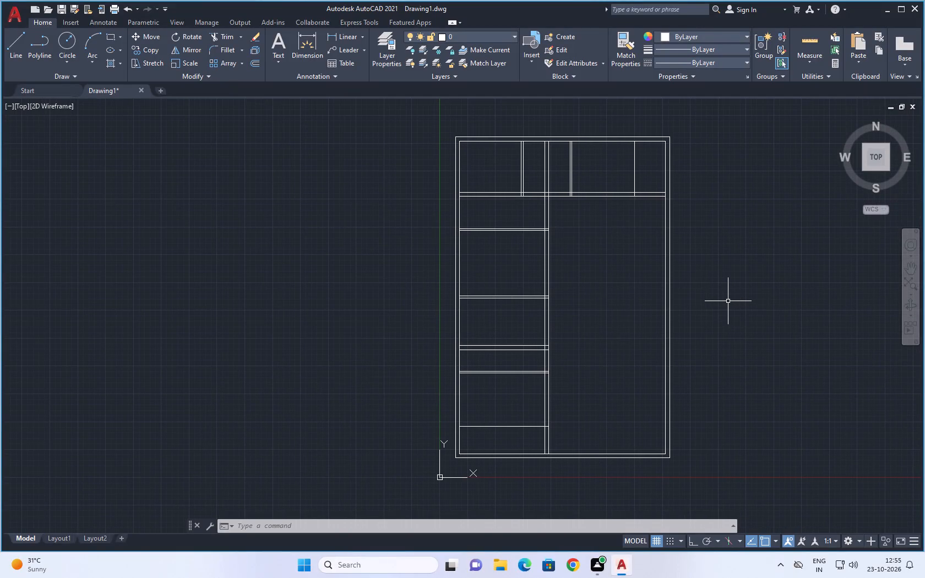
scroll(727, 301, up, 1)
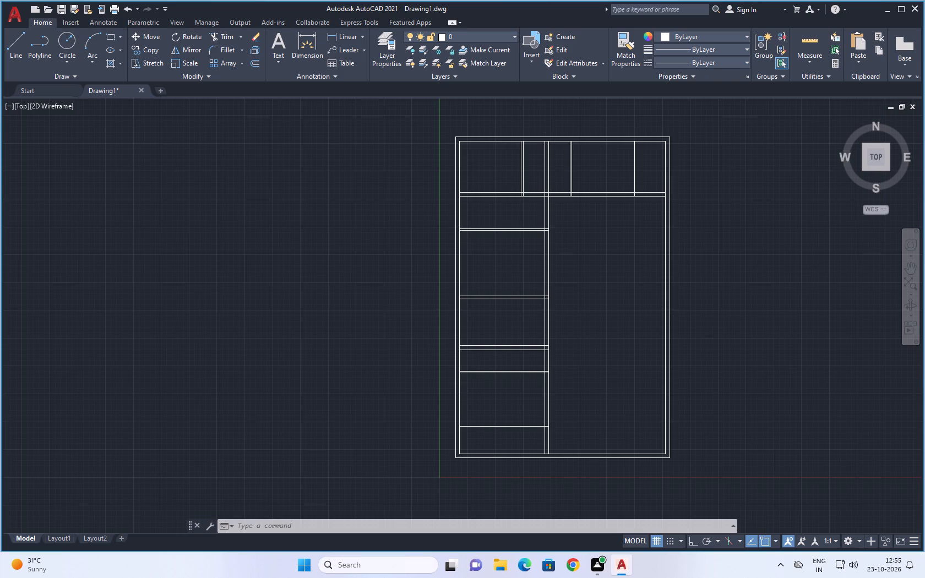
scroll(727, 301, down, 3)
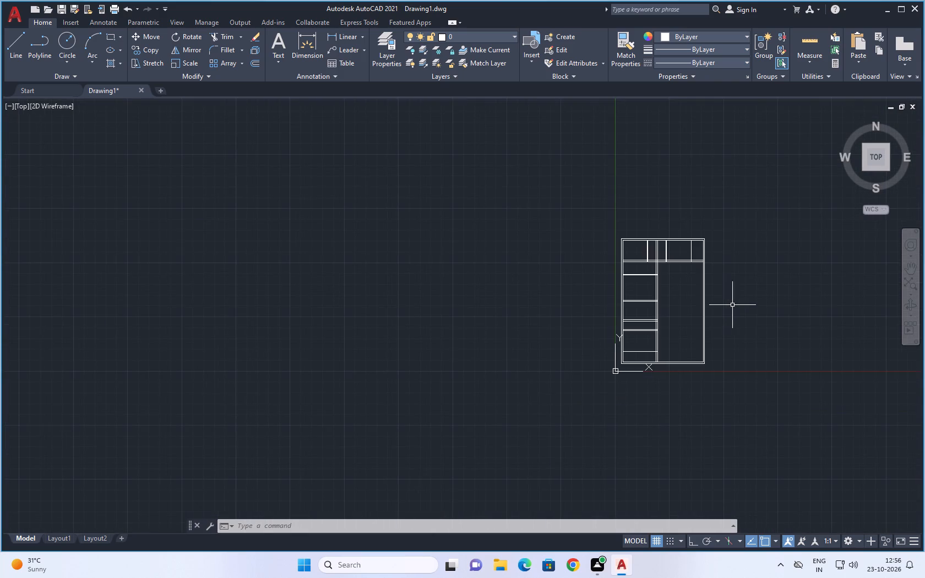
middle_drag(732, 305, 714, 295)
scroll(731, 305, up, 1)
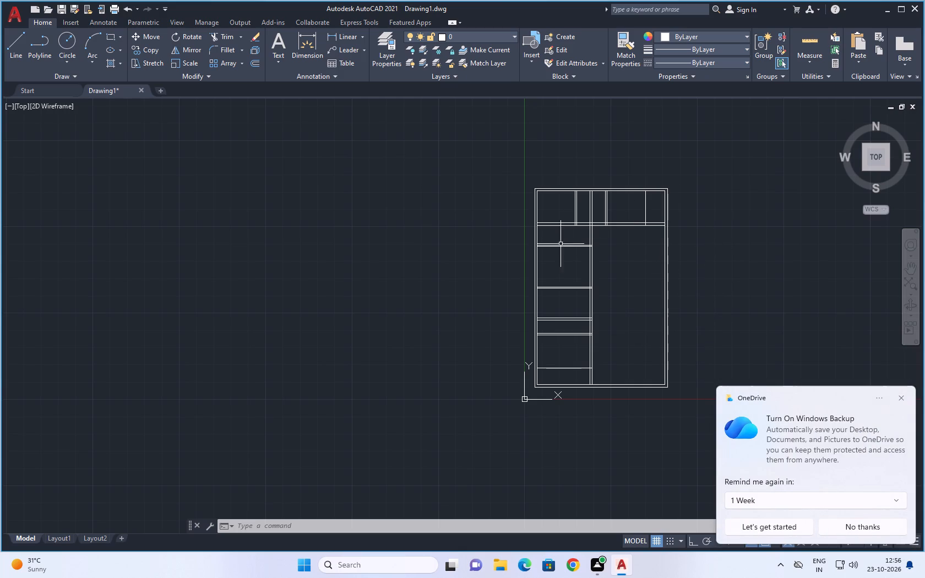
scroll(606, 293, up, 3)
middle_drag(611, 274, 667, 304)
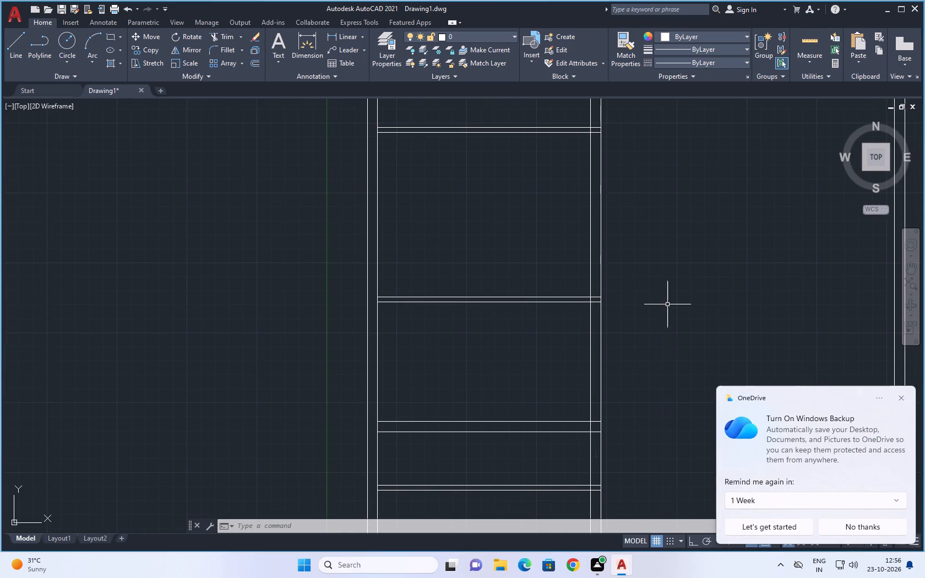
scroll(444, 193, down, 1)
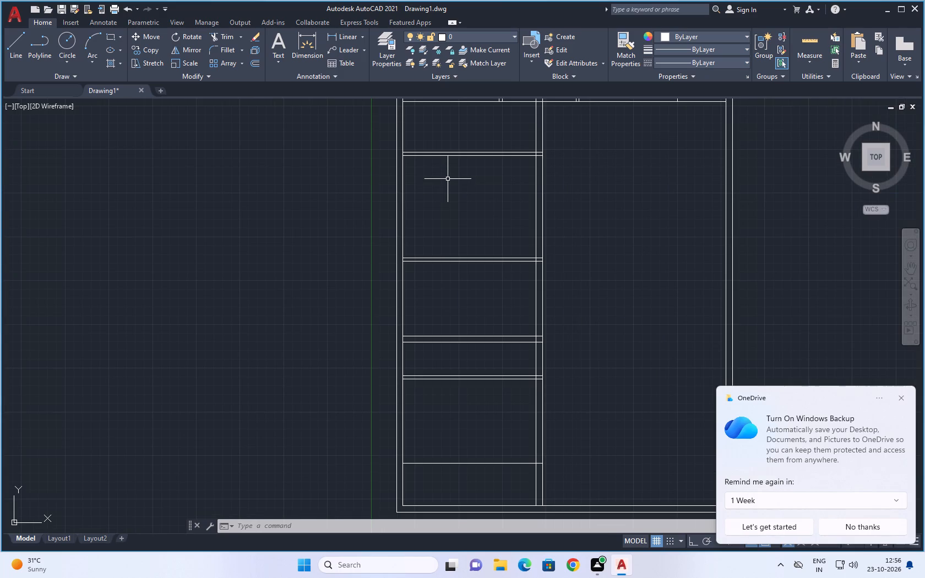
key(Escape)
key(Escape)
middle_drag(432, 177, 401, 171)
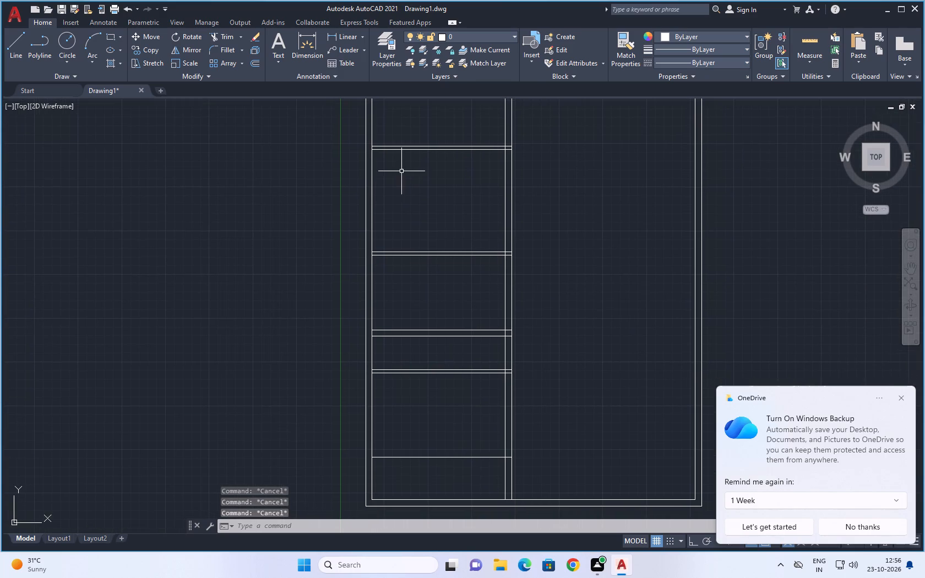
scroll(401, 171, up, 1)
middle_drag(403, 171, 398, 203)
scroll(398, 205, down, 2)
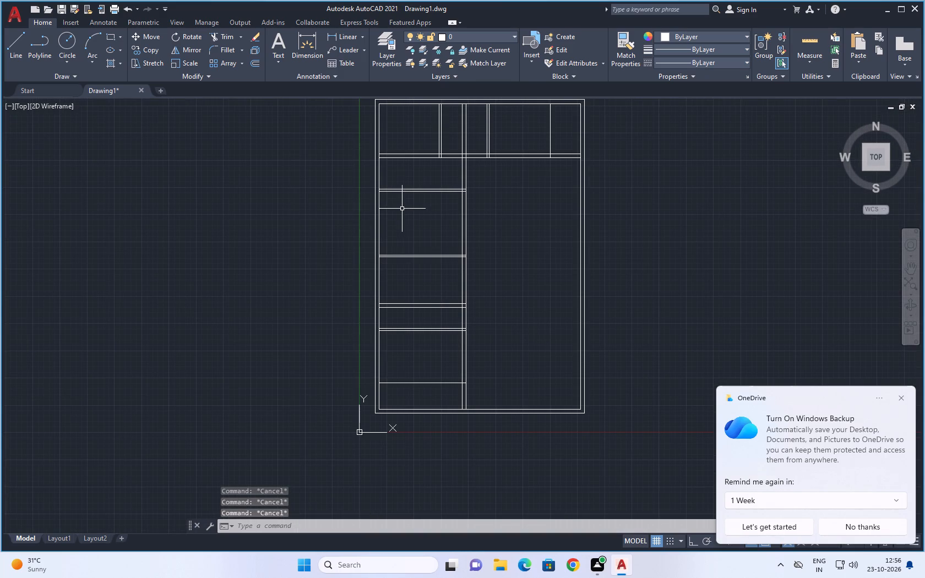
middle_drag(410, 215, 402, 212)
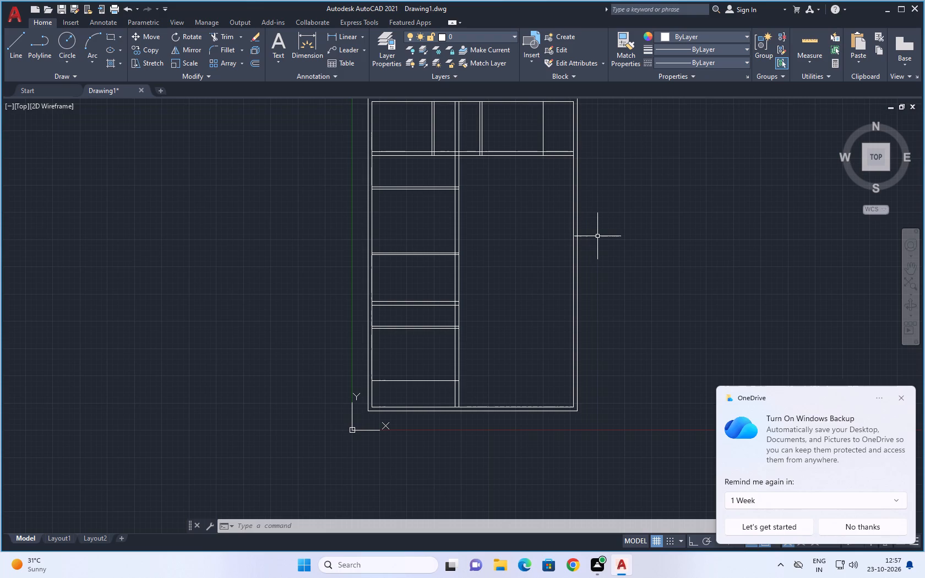
Dismiss the OneDrive notification about turning on Windows Backup.
click(904, 399)
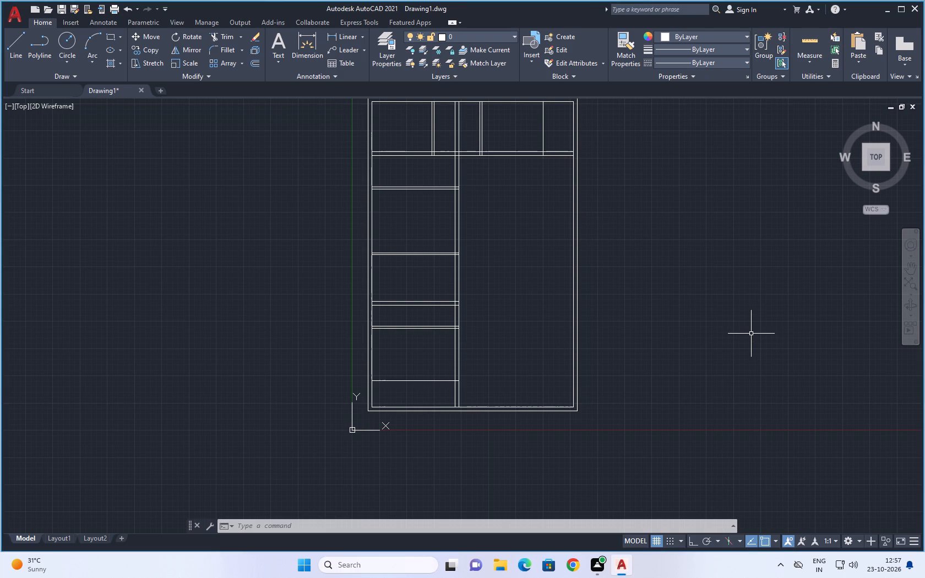
Check the thicknesses of the vertical partition walls and the clear sizes of the left-hand rooms with the Quick measure tool.
scroll(732, 325, down, 1)
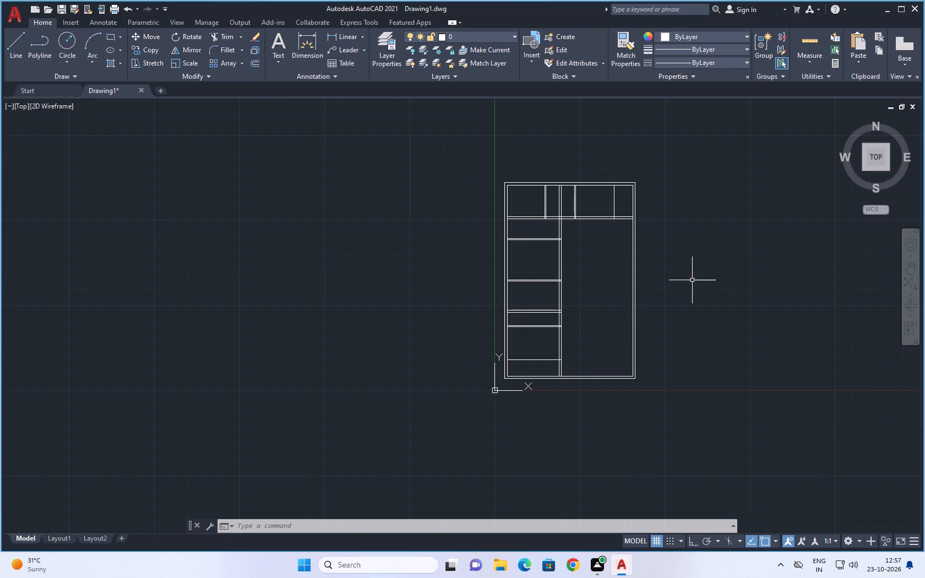
middle_drag(692, 280, 698, 298)
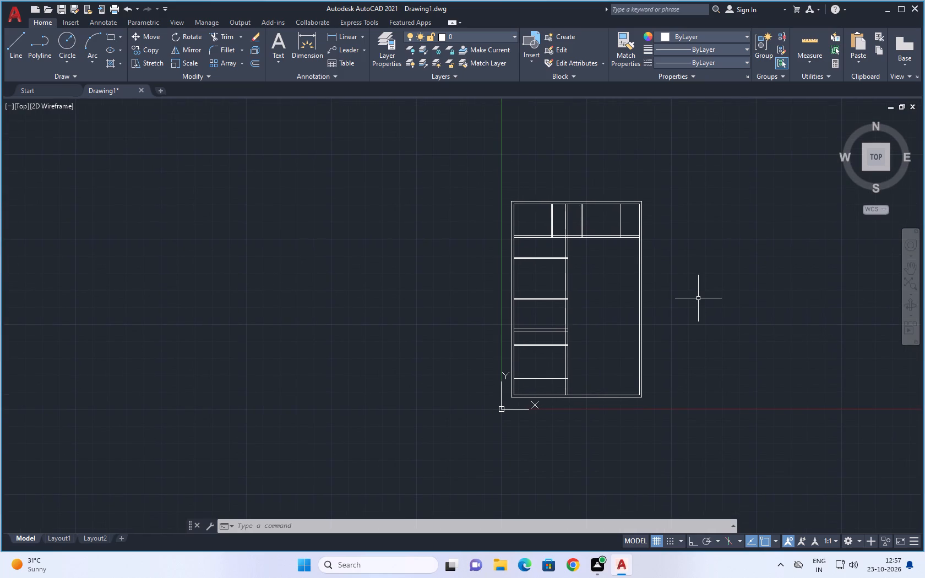
scroll(546, 221, up, 2)
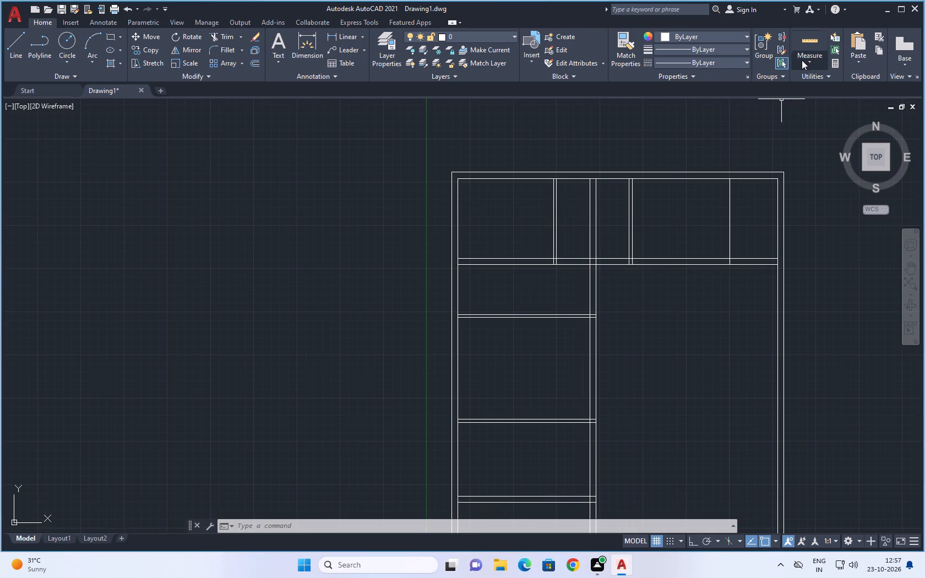
click(808, 45)
scroll(591, 218, up, 7)
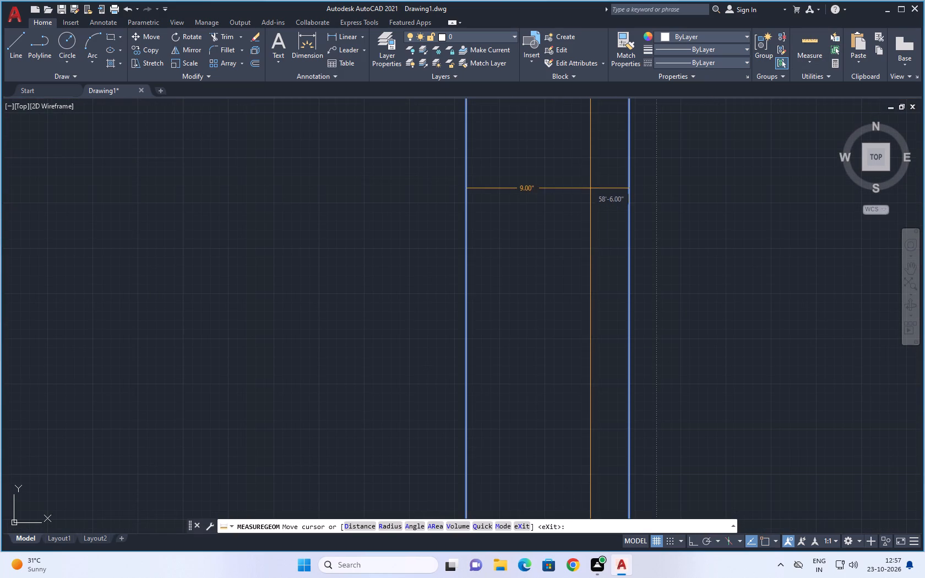
scroll(567, 199, down, 3)
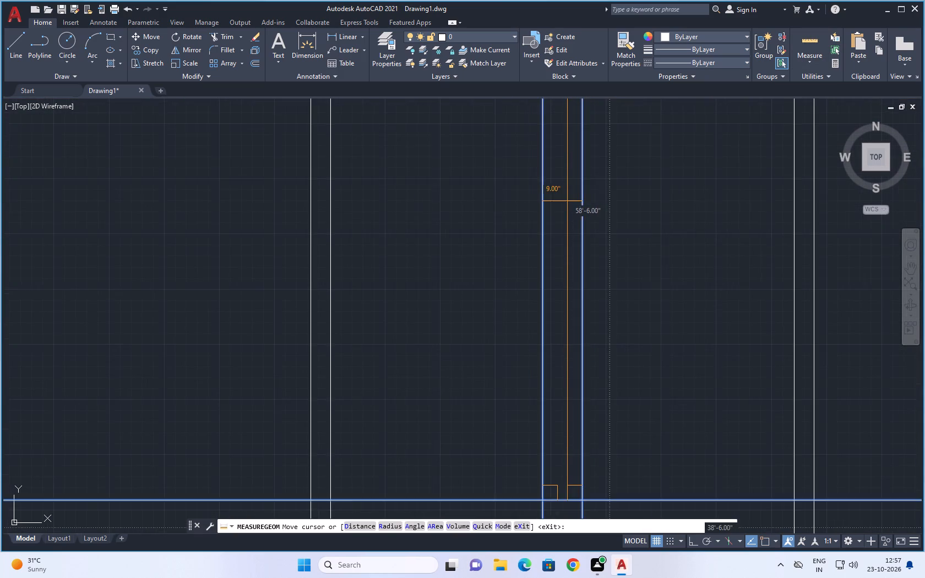
scroll(567, 202, down, 2)
scroll(502, 214, up, 2)
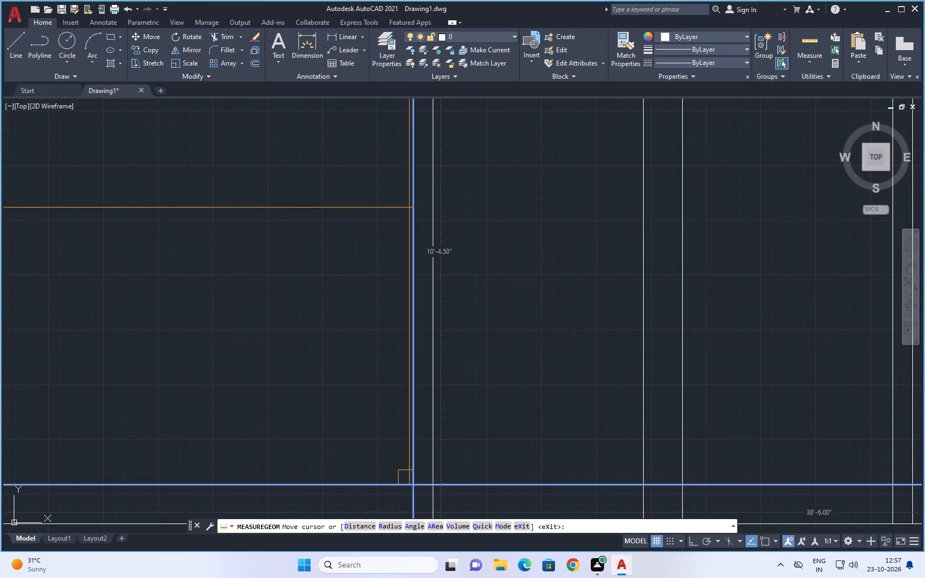
scroll(424, 205, up, 3)
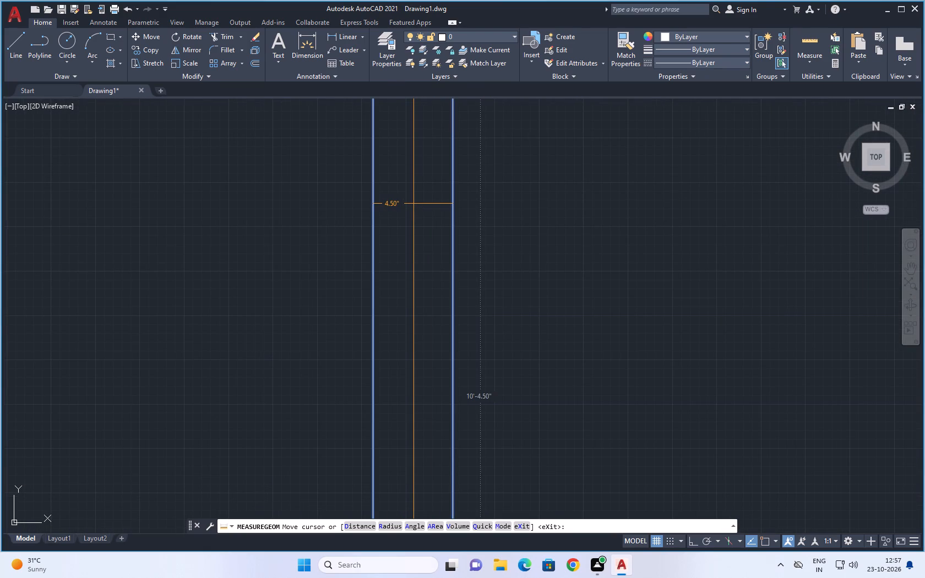
scroll(413, 204, up, 2)
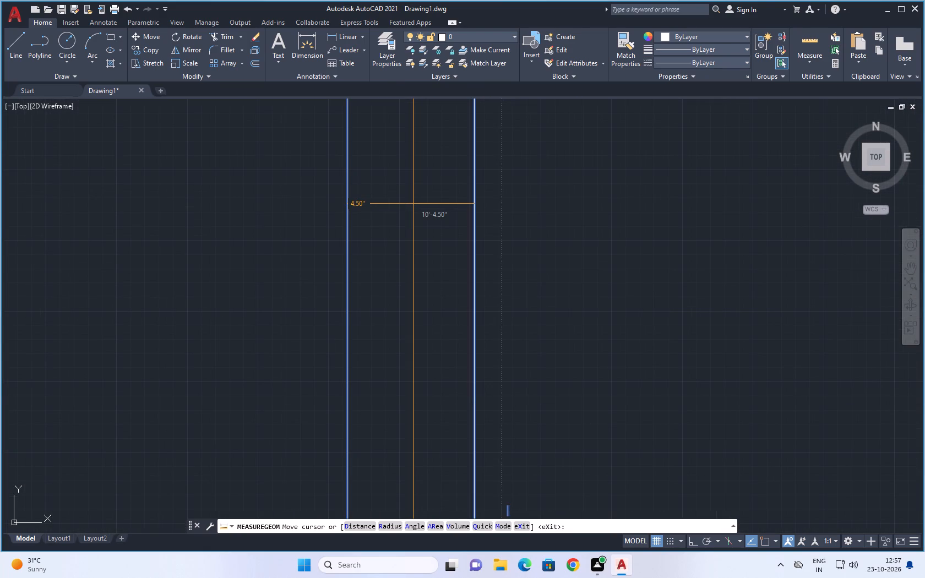
scroll(413, 204, down, 1)
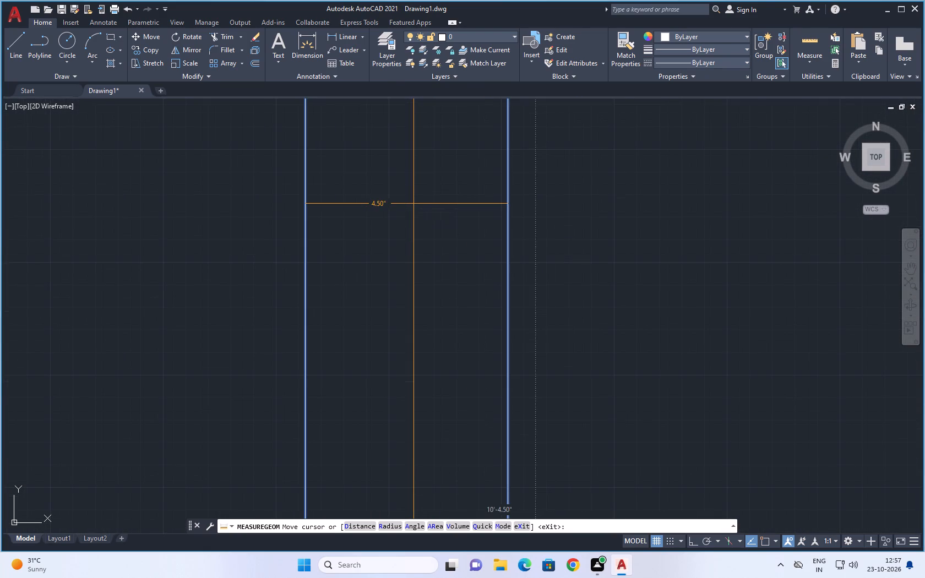
scroll(413, 204, down, 7)
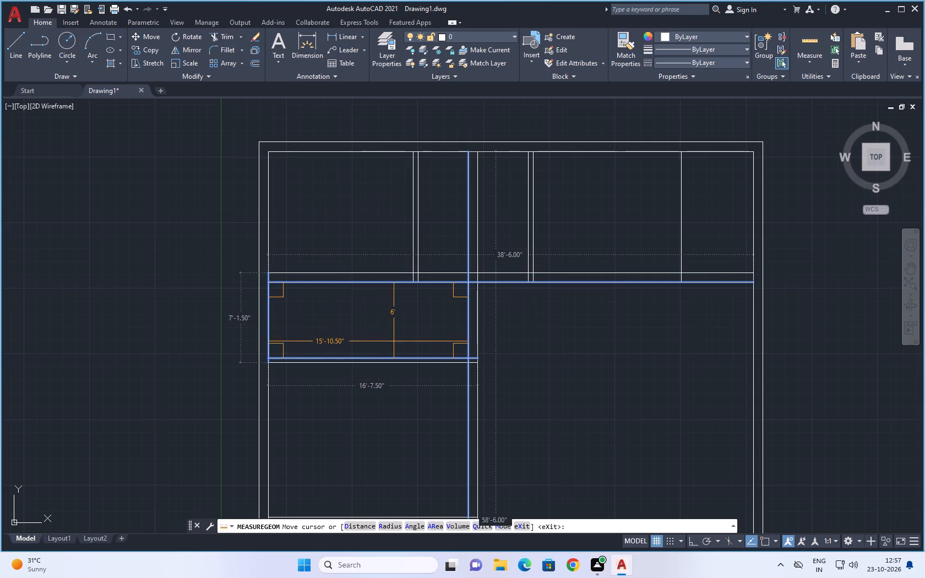
scroll(383, 330, down, 2)
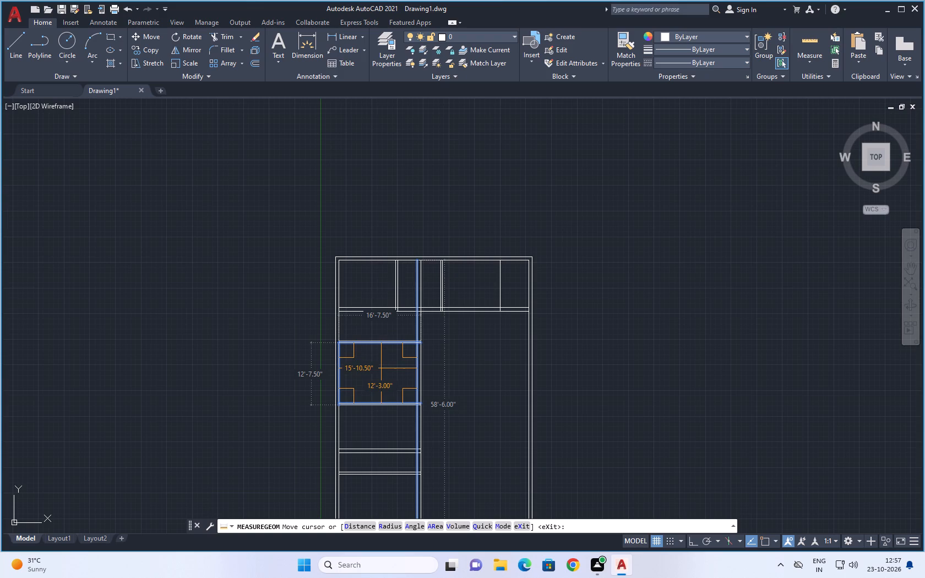
scroll(381, 368, down, 1)
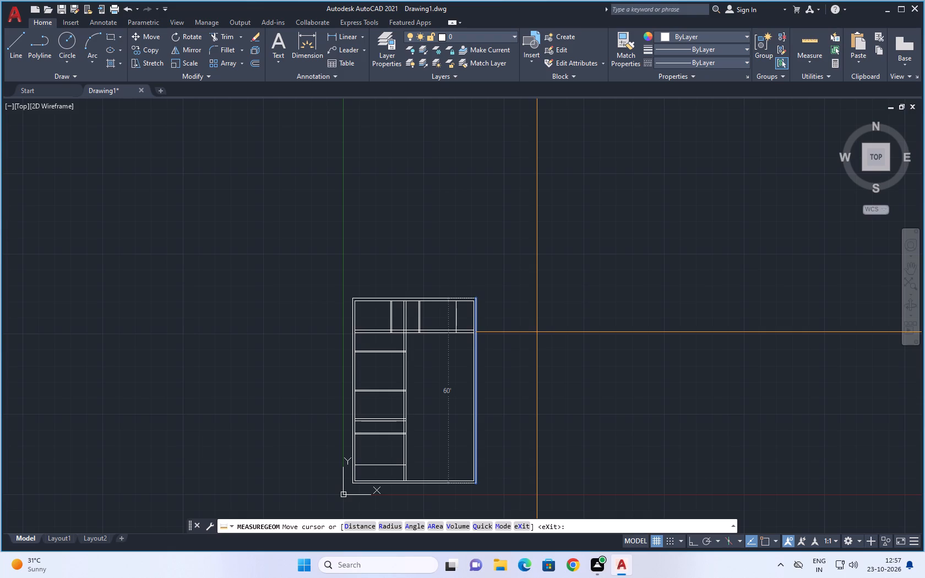
key(Escape)
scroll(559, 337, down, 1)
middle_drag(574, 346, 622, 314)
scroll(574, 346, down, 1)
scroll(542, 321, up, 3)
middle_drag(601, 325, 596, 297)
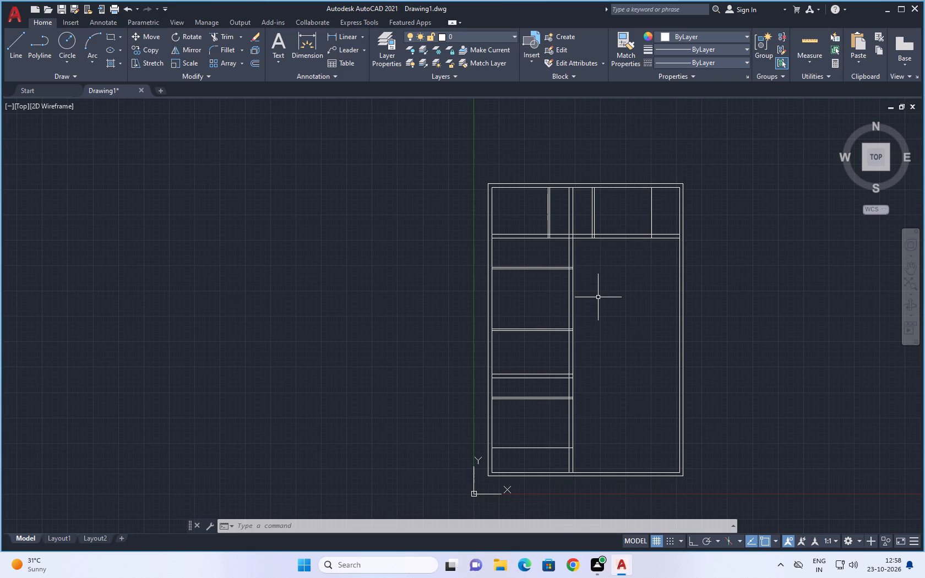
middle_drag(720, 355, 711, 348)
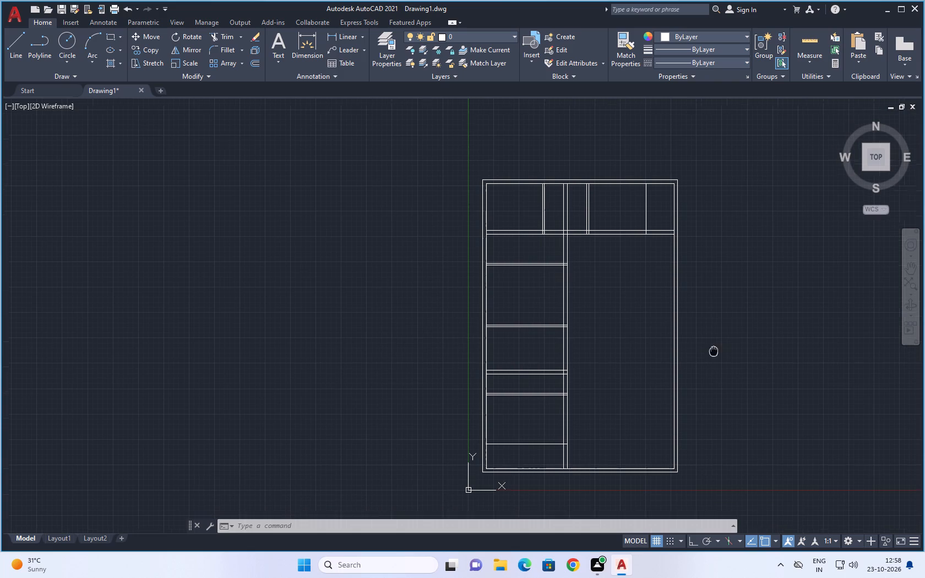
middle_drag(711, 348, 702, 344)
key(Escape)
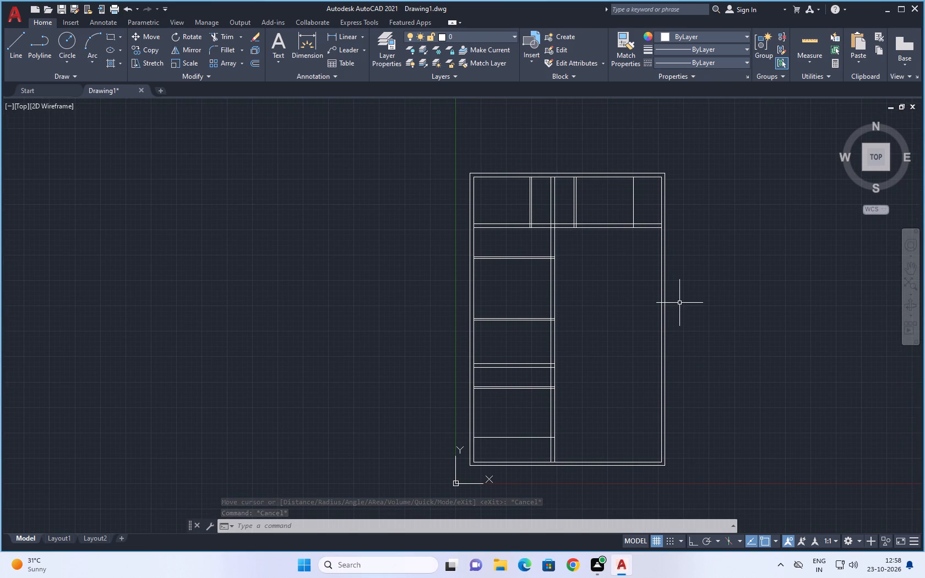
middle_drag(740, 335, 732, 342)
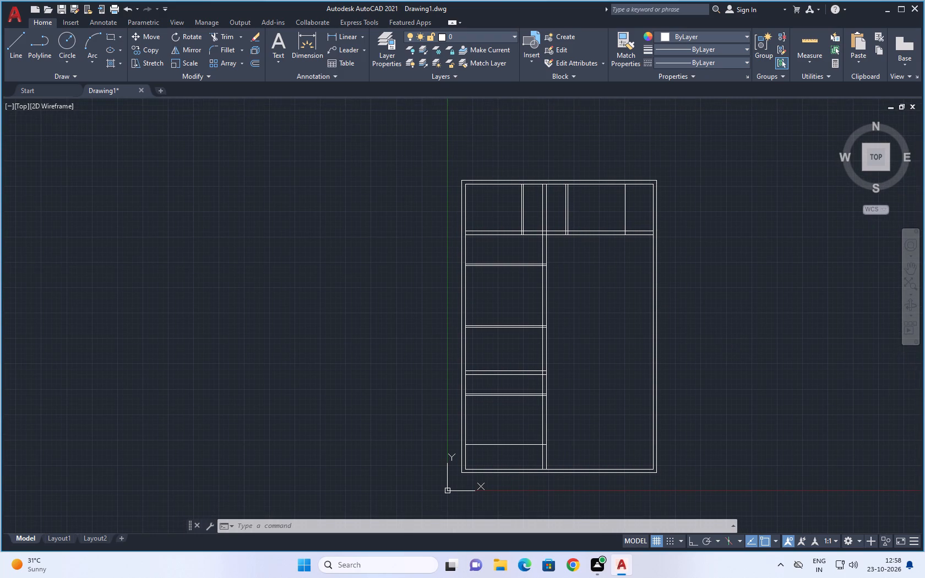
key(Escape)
Extend the first horizontal wall's lower line and the second horizontal wall's upper line to the left outer wall's outer line.
middle_drag(716, 329, 705, 305)
scroll(521, 230, up, 1)
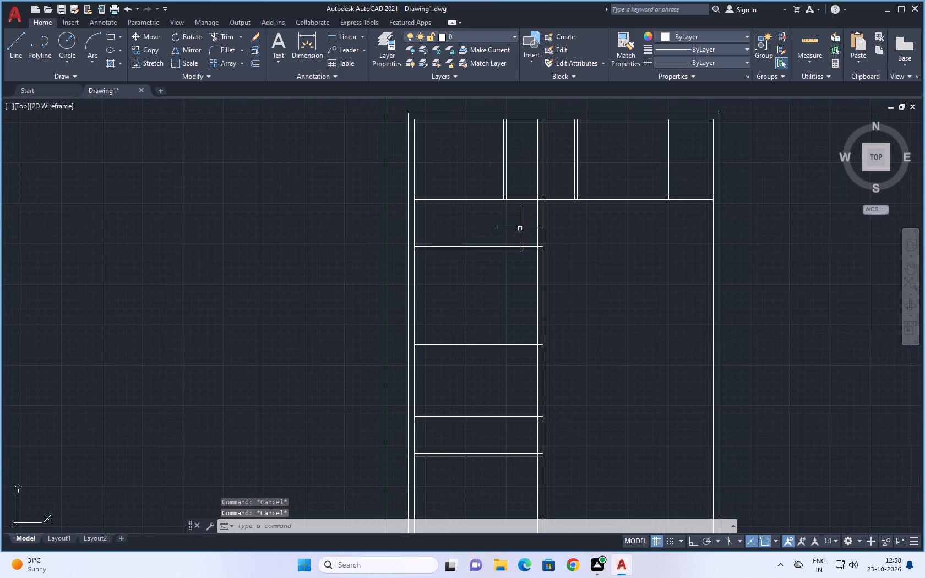
middle_drag(583, 289, 590, 272)
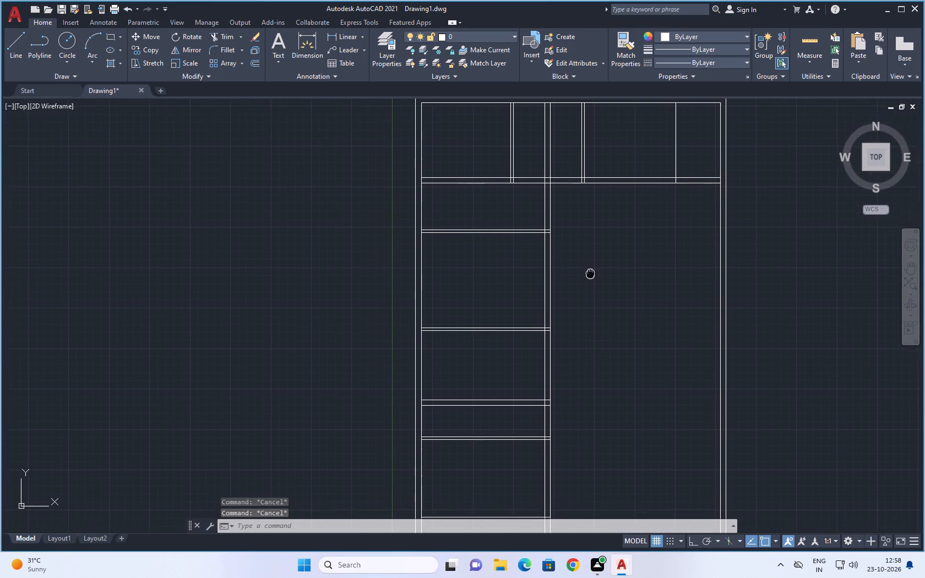
middle_drag(590, 272, 595, 283)
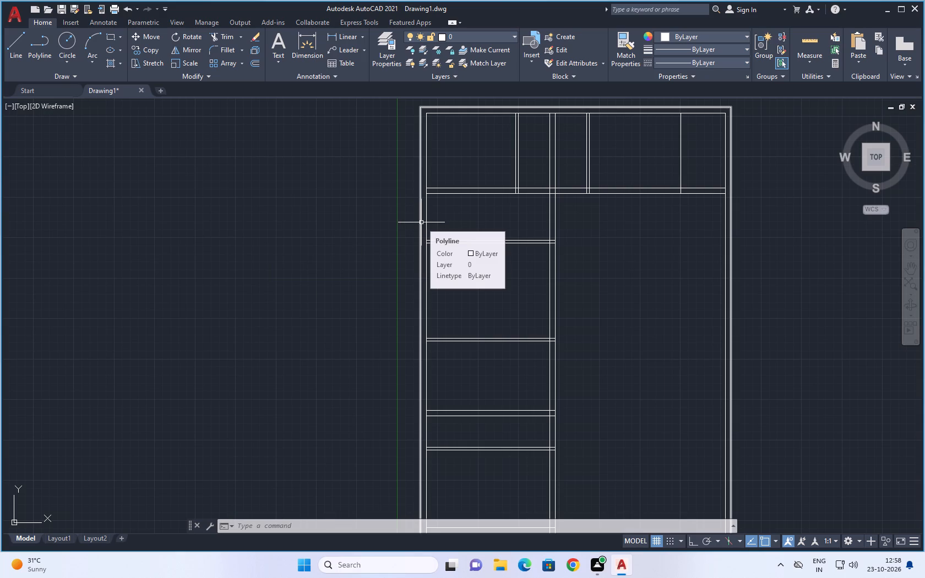
key(e)
text(X)
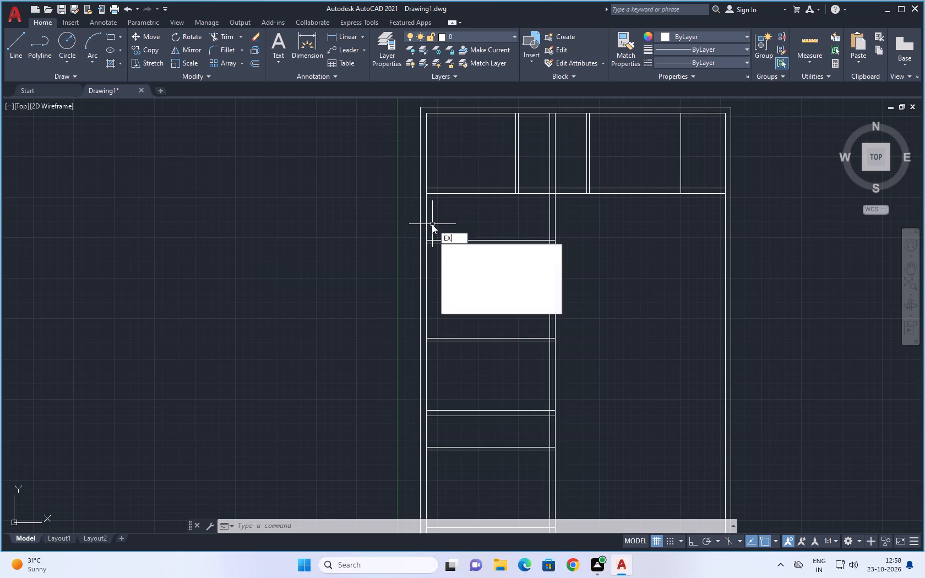
key(space)
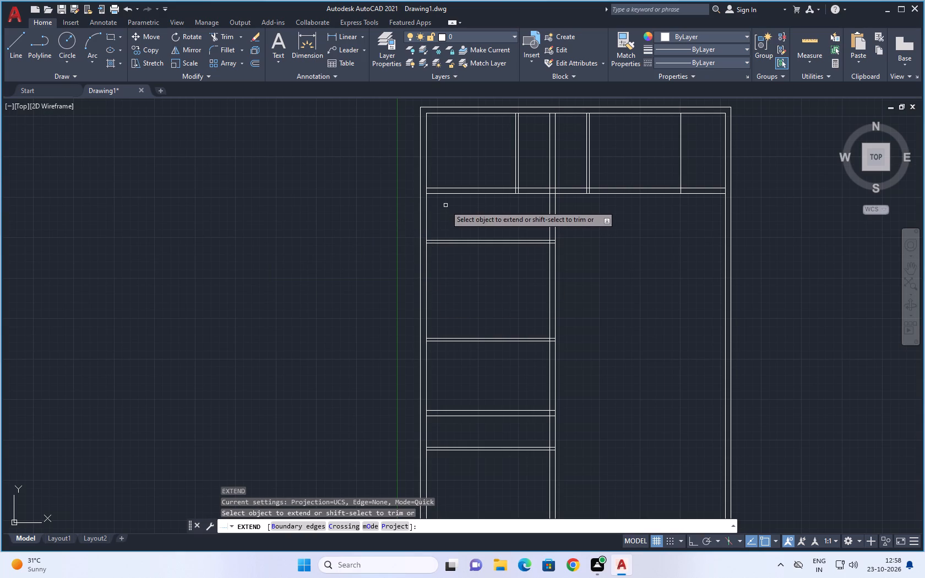
click(445, 195)
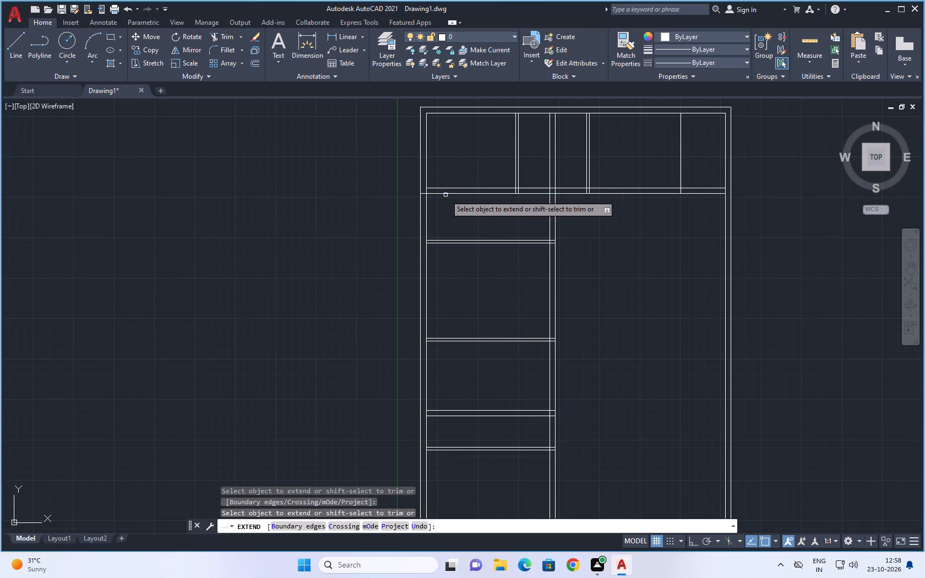
click(437, 239)
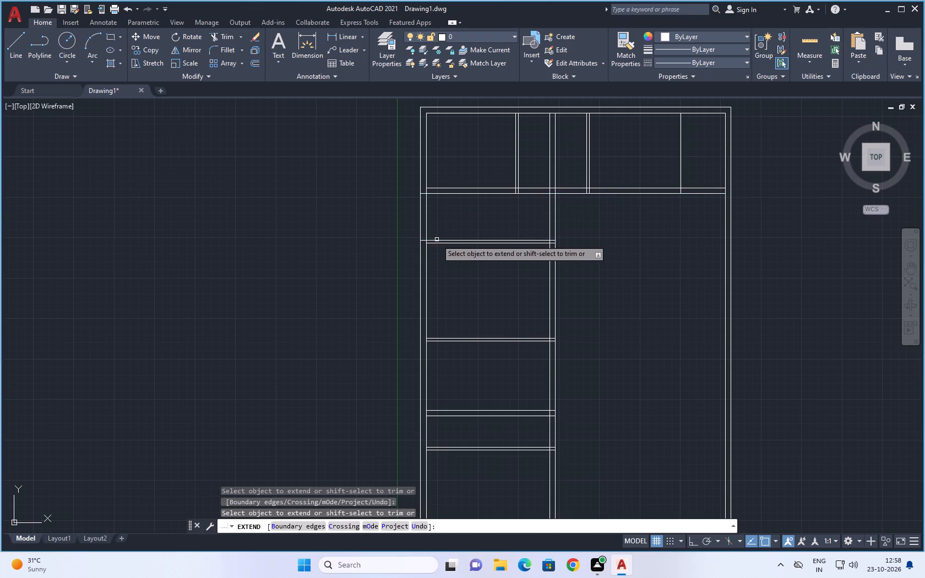
key(Escape)
key(Escape)
key(Escape)
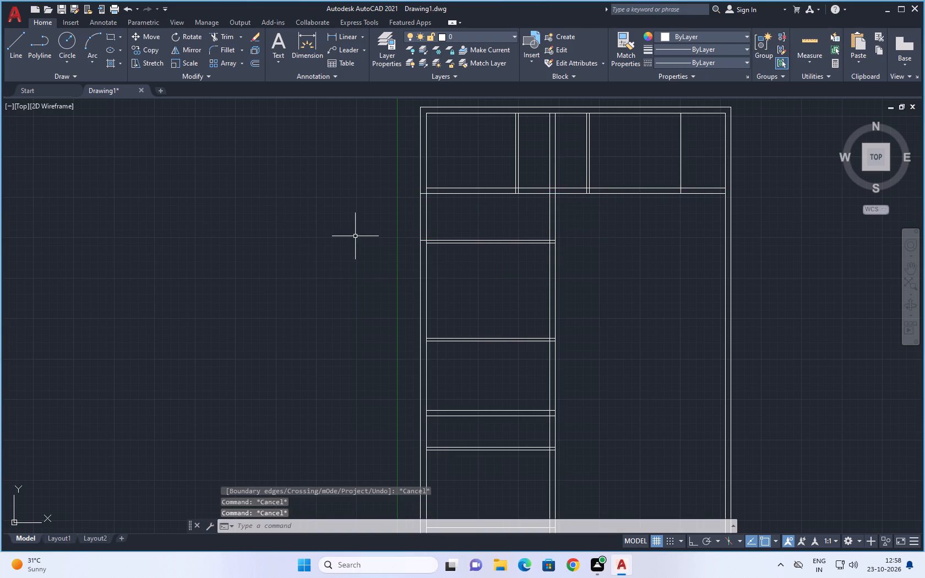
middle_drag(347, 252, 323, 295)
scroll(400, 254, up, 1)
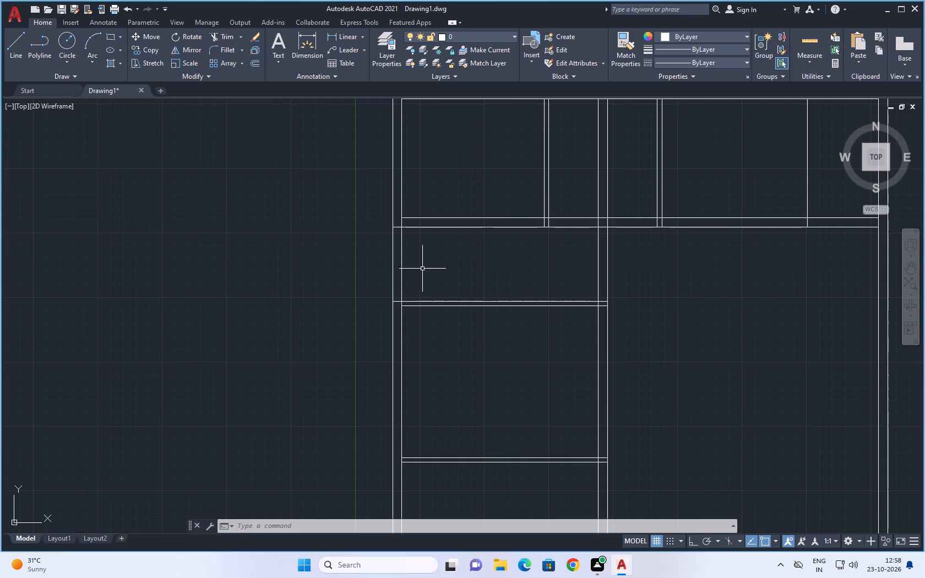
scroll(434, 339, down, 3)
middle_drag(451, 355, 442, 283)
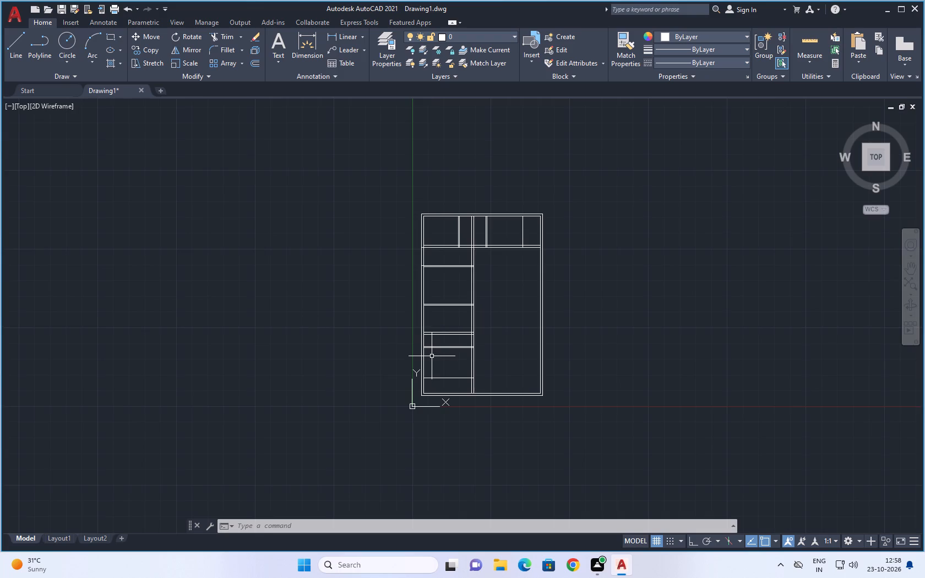
Extend the fourth horizontal wall's upper line and the third horizontal wall's lower line to the left outer wall's outer line.
scroll(433, 356, up, 1)
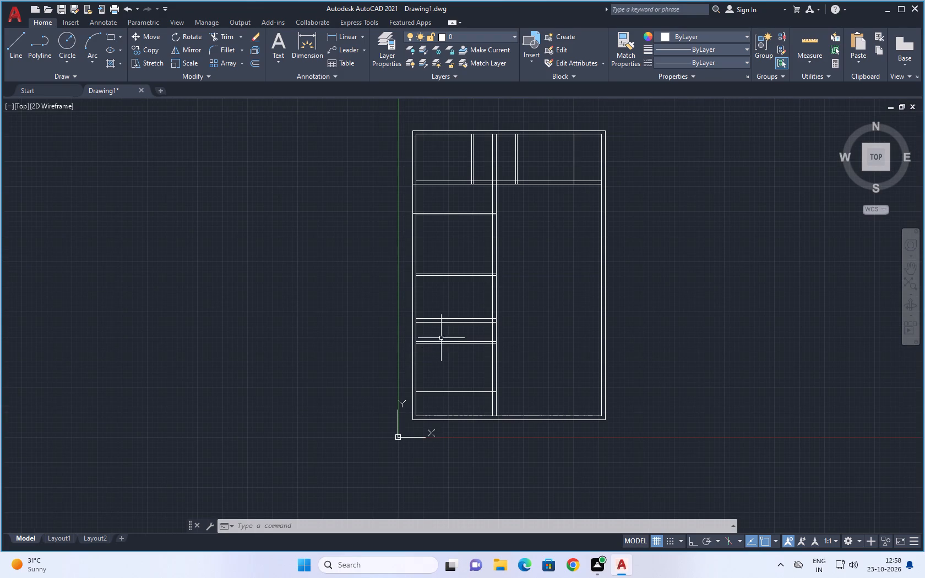
scroll(448, 300, up, 1)
middle_drag(443, 302, 475, 306)
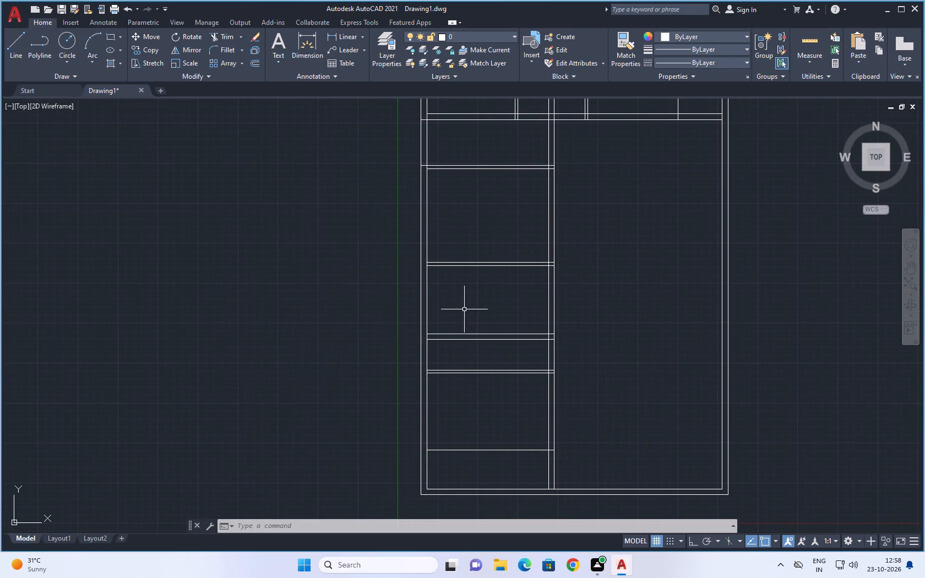
scroll(454, 312, up, 2)
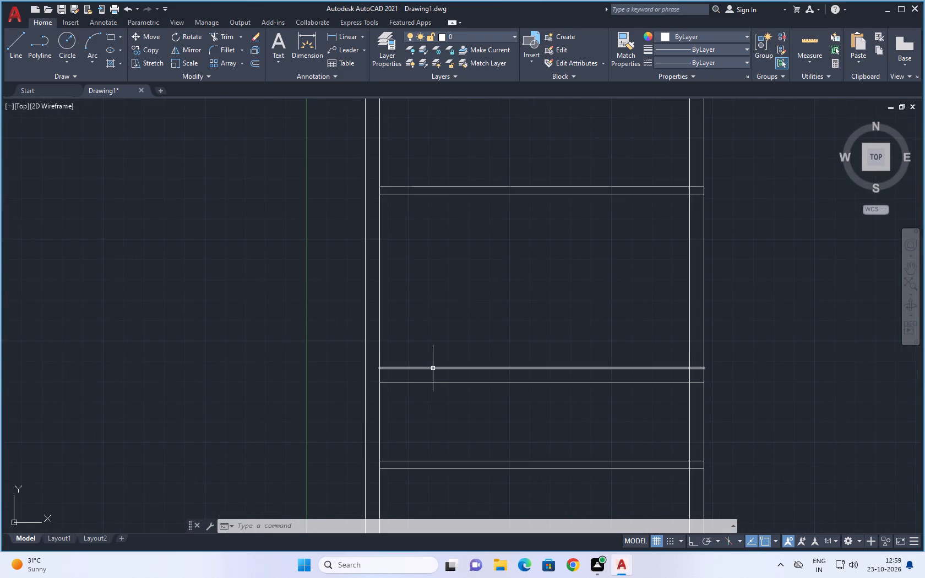
text(EX)
key(space)
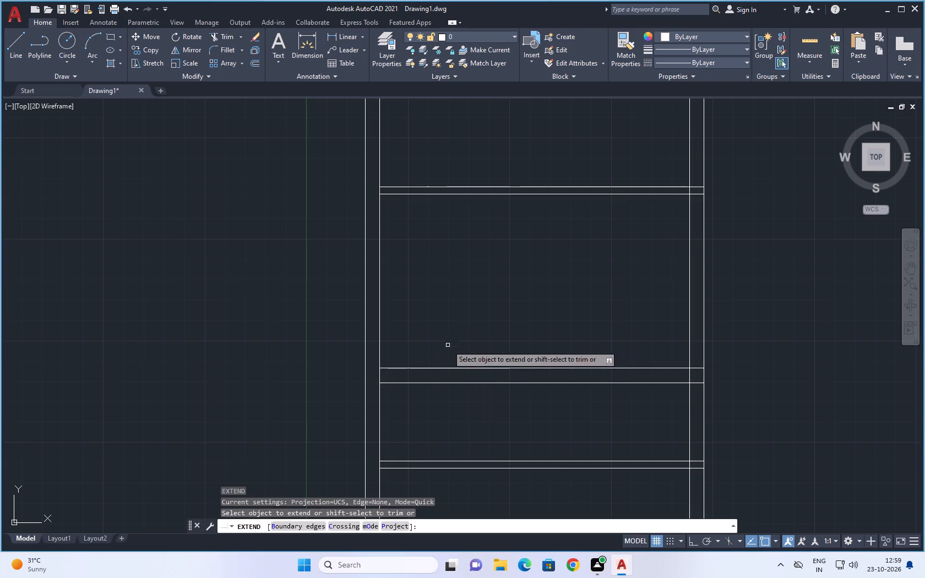
click(399, 368)
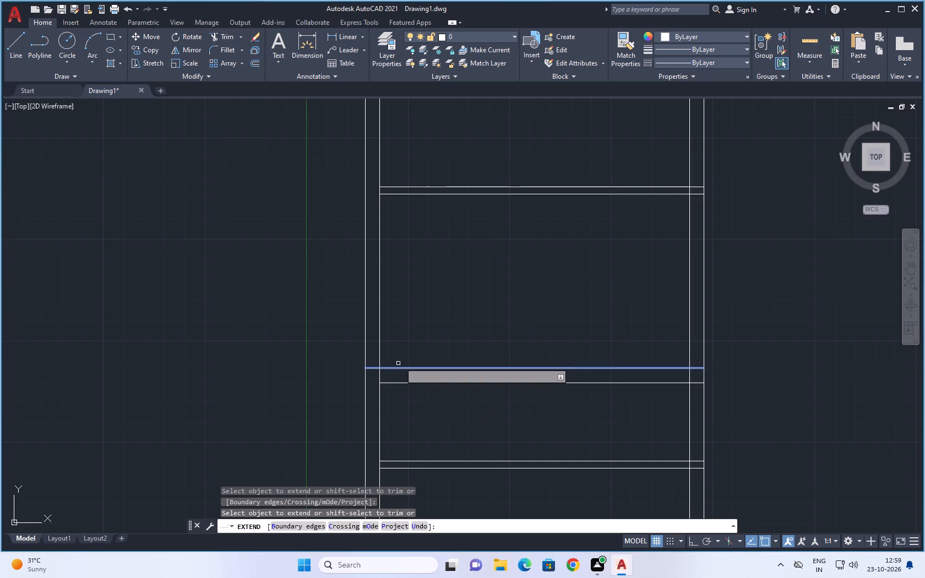
click(400, 196)
key(Escape)
Explode the plan's outer boundary rectangle into separate lines.
scroll(417, 266, down, 1)
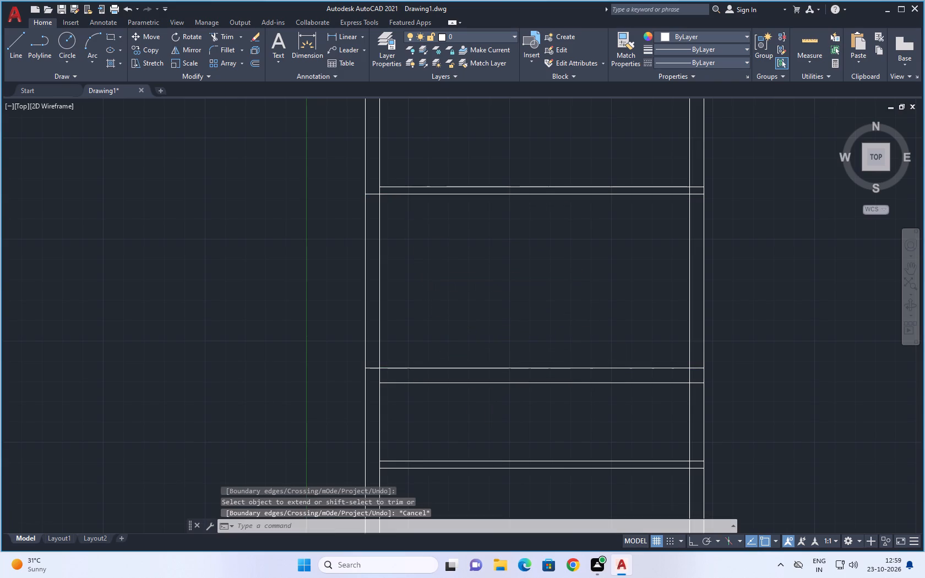
scroll(417, 266, down, 1)
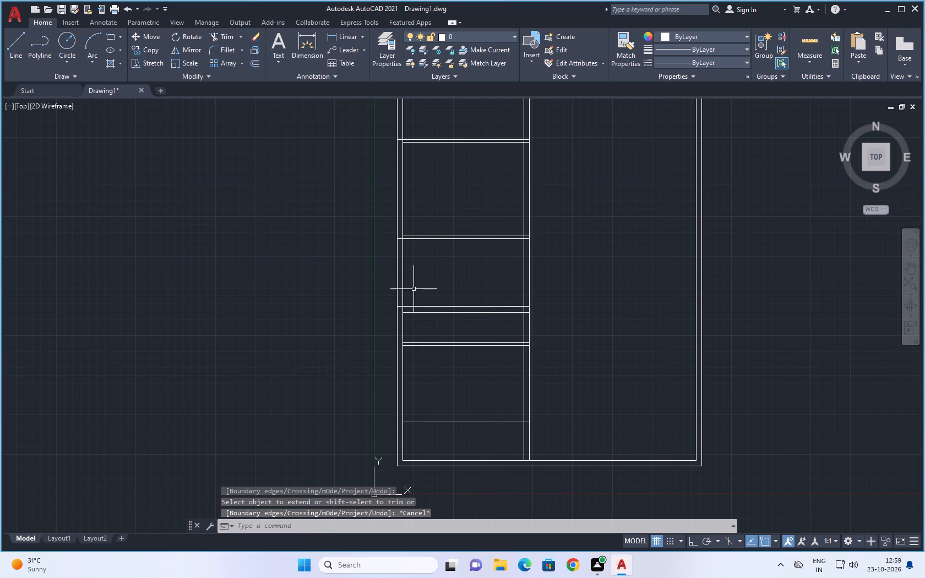
key(Escape)
click(397, 284)
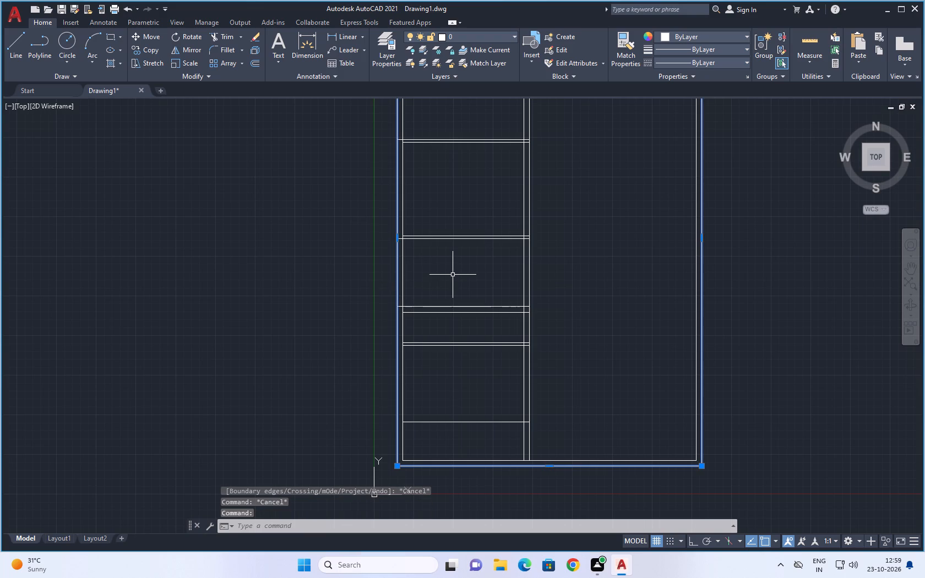
text(X)
key(space)
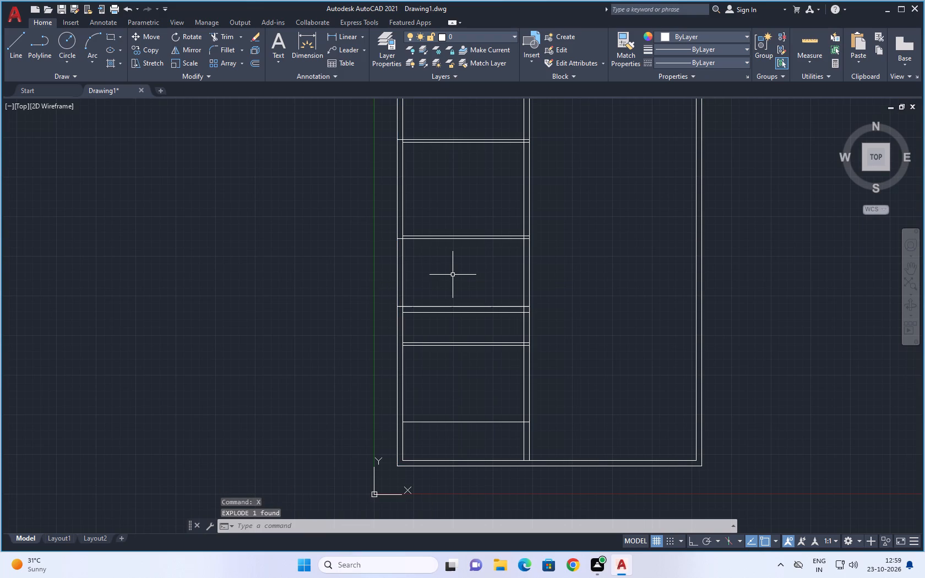
Split the left outer wall's outer line at the fourth horizontal wall's upper line and the third wall's lower line with Break at Point.
text(BRE)
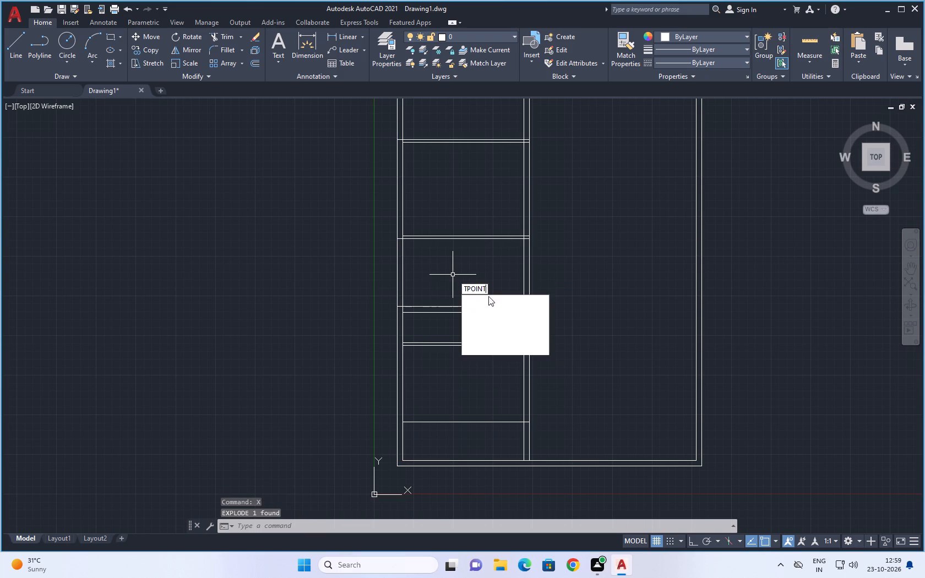
click(492, 299)
scroll(409, 307, up, 3)
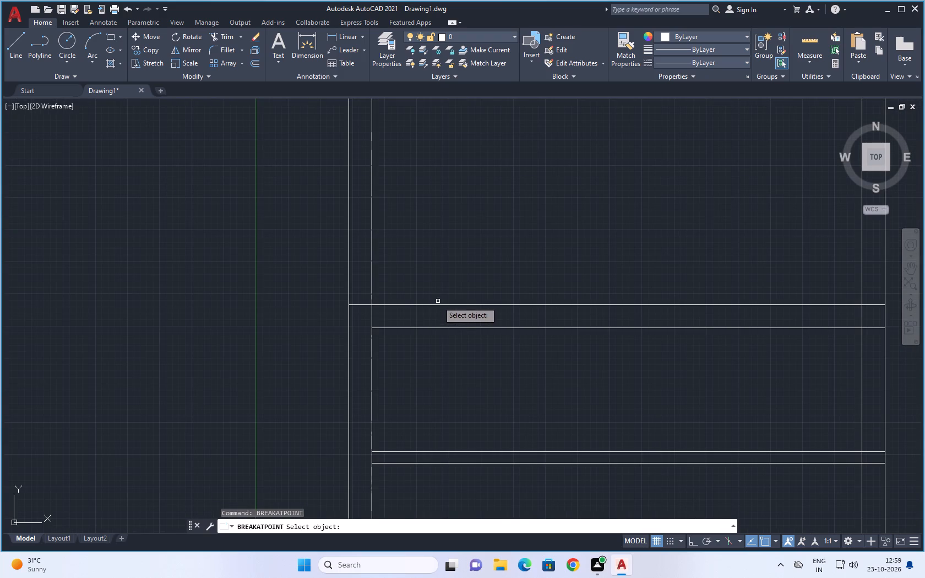
click(350, 286)
click(351, 302)
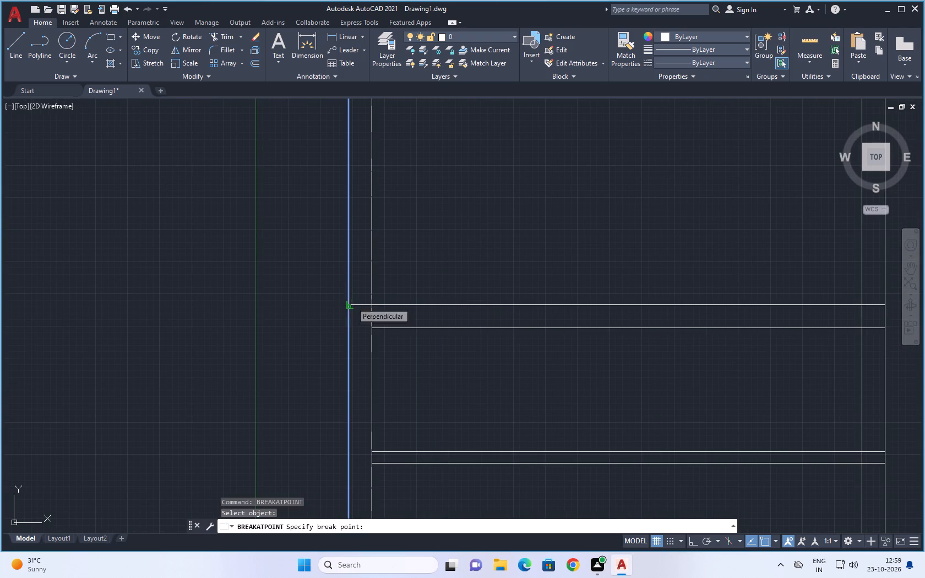
scroll(605, 233, down, 3)
middle_drag(575, 237, 553, 328)
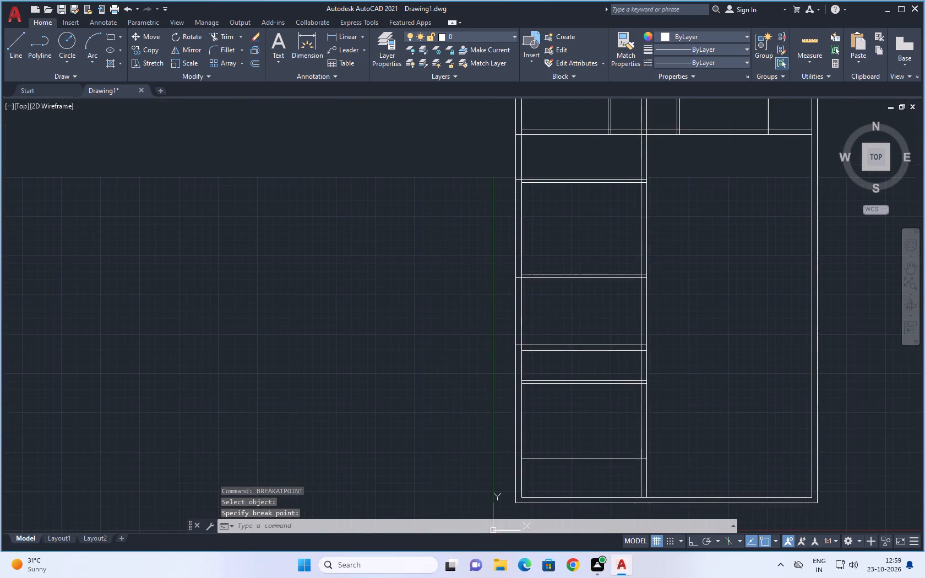
scroll(512, 296, up, 3)
key(space)
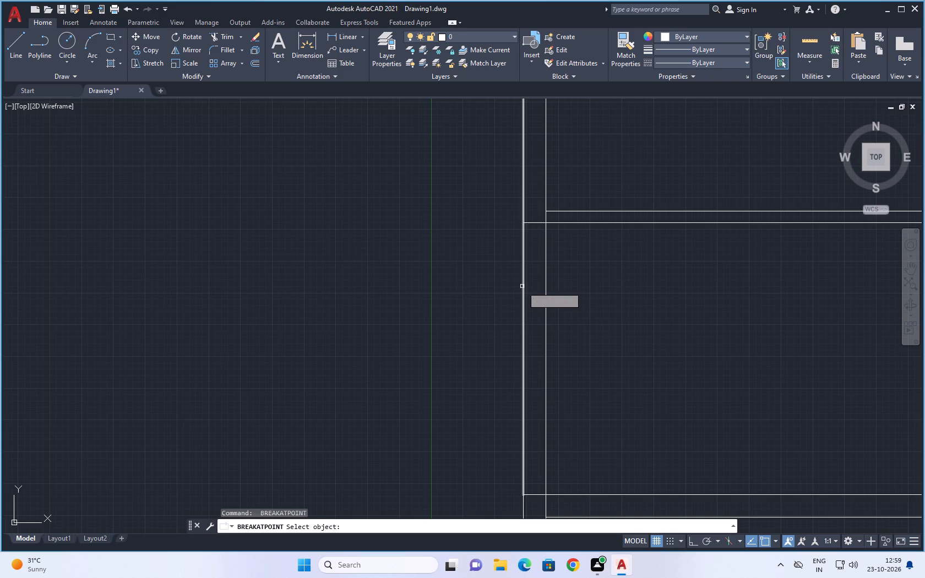
click(522, 286)
click(524, 224)
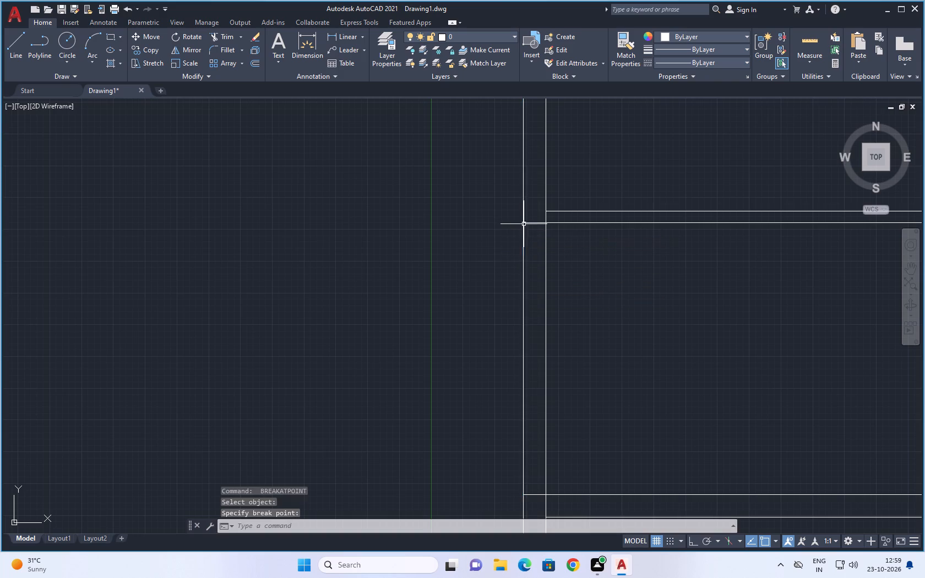
Split the left outer wall's outer line at the second horizontal wall's upper line and the first wall's lower line.
scroll(587, 288, down, 3)
middle_drag(609, 238, 537, 369)
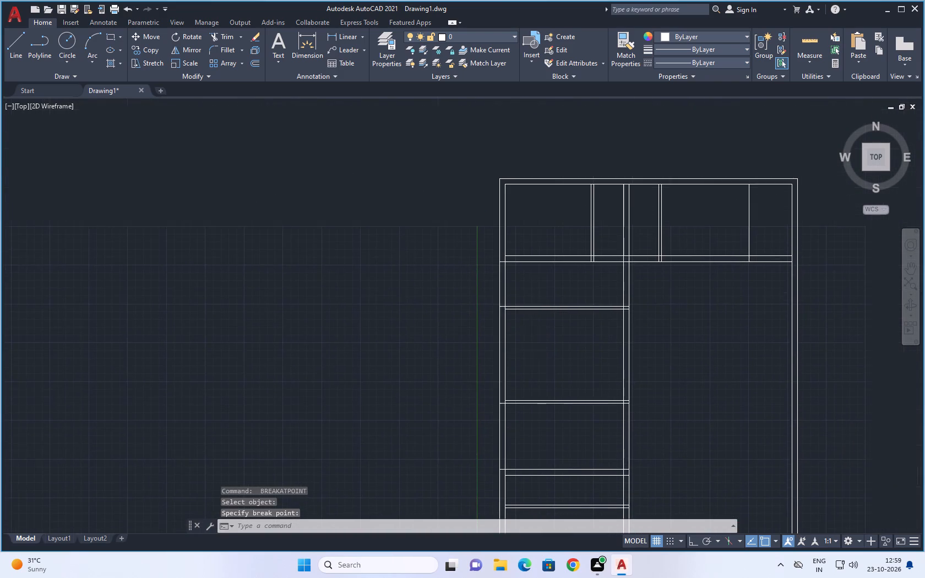
scroll(504, 288, up, 3)
key(space)
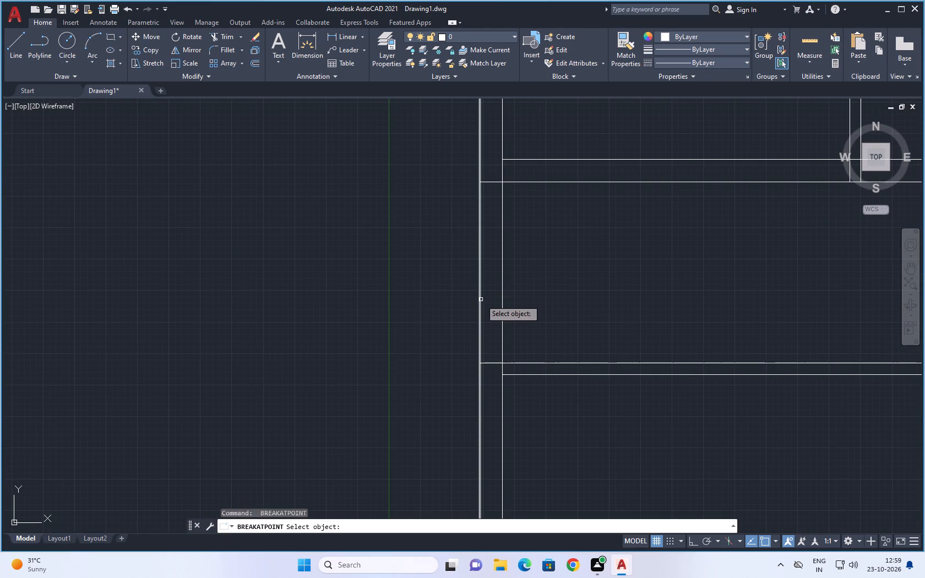
click(481, 299)
click(480, 364)
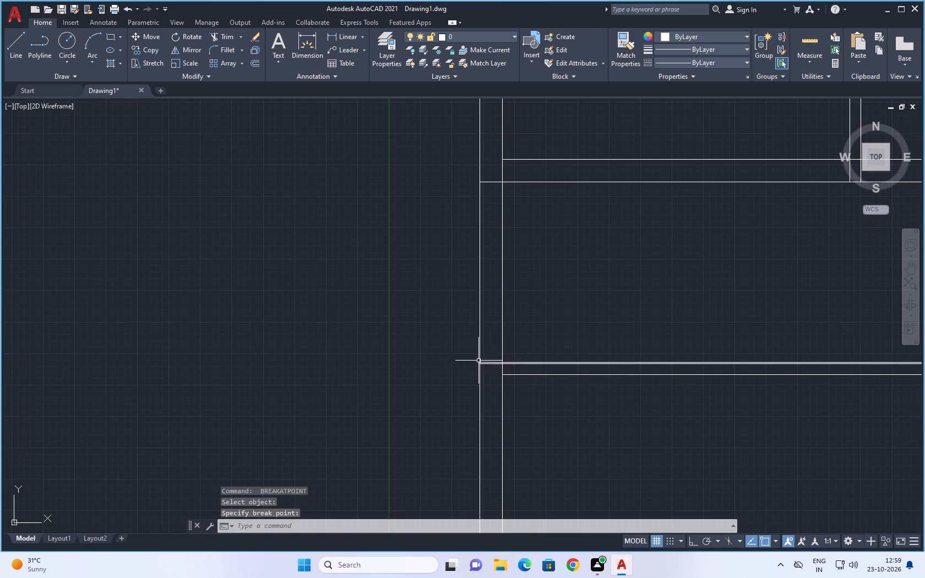
key(space)
click(481, 226)
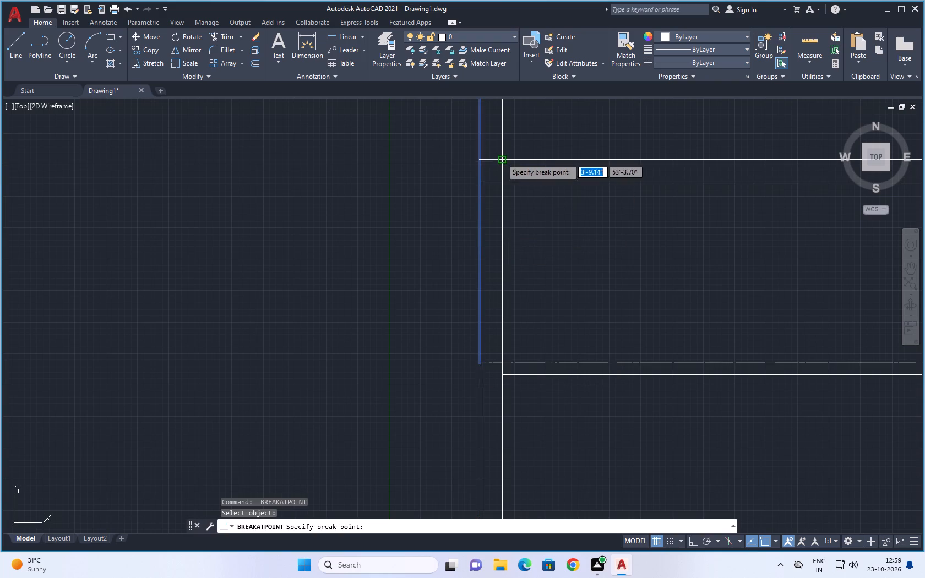
click(480, 181)
key(Escape)
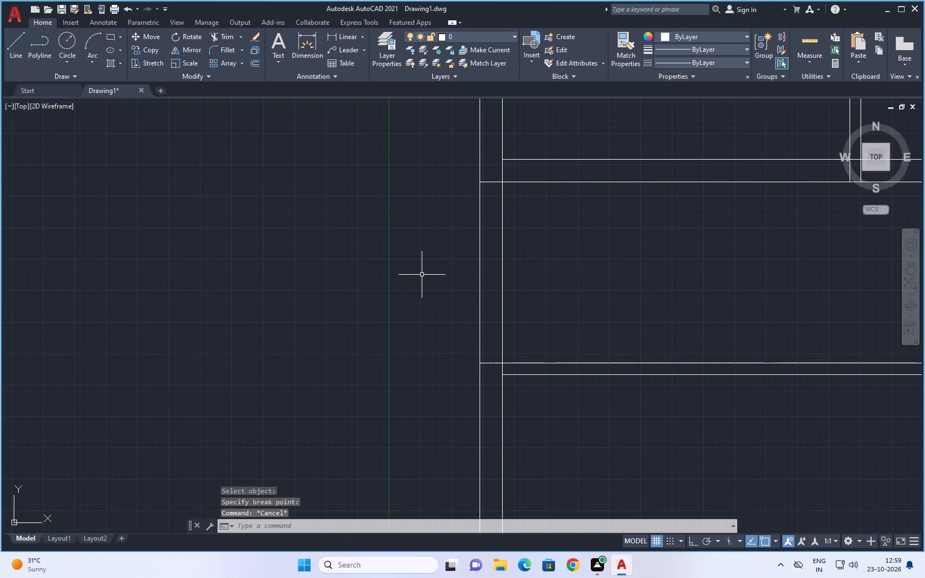
key(Escape)
Delete the left outer wall's inner line segment between the first and second horizontal walls.
scroll(422, 276, down, 3)
scroll(448, 274, up, 2)
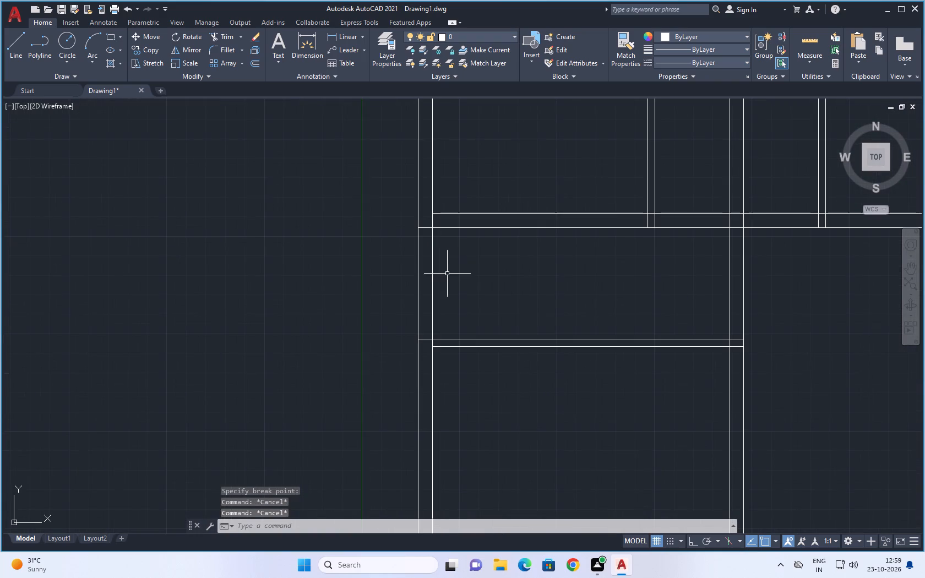
click(432, 262)
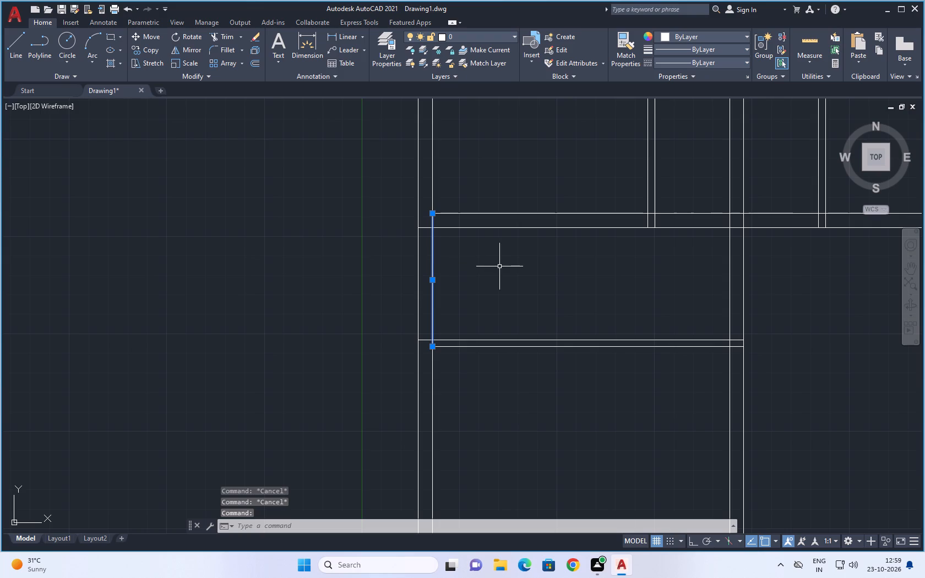
key(Delete)
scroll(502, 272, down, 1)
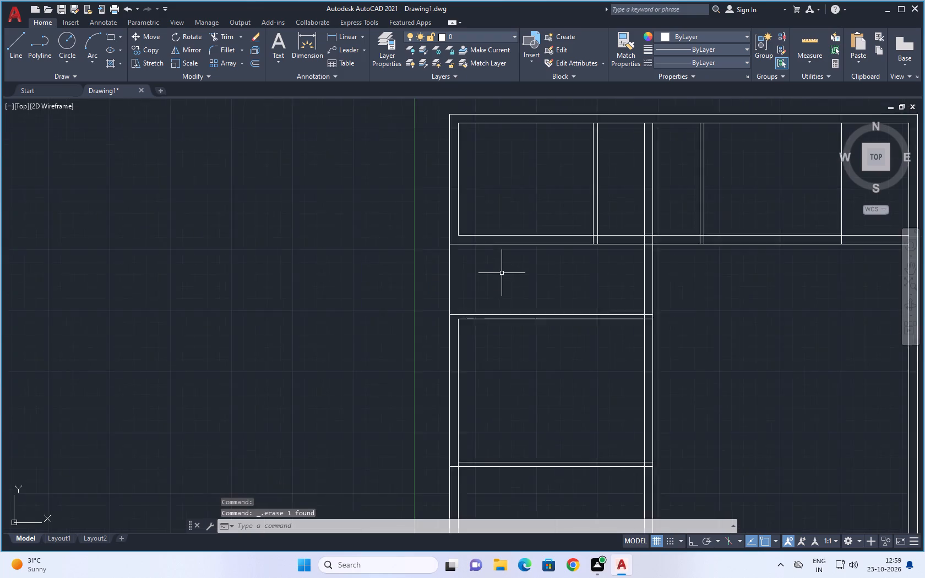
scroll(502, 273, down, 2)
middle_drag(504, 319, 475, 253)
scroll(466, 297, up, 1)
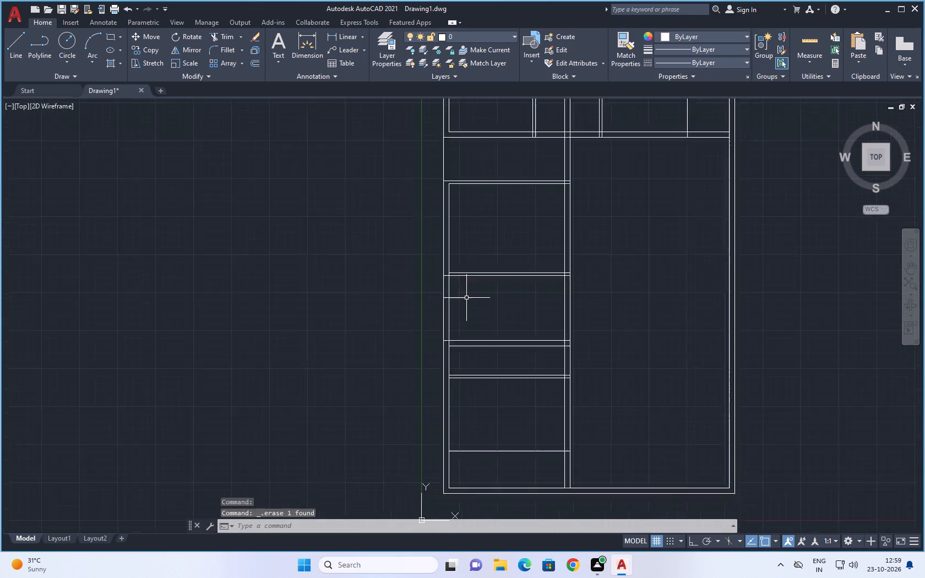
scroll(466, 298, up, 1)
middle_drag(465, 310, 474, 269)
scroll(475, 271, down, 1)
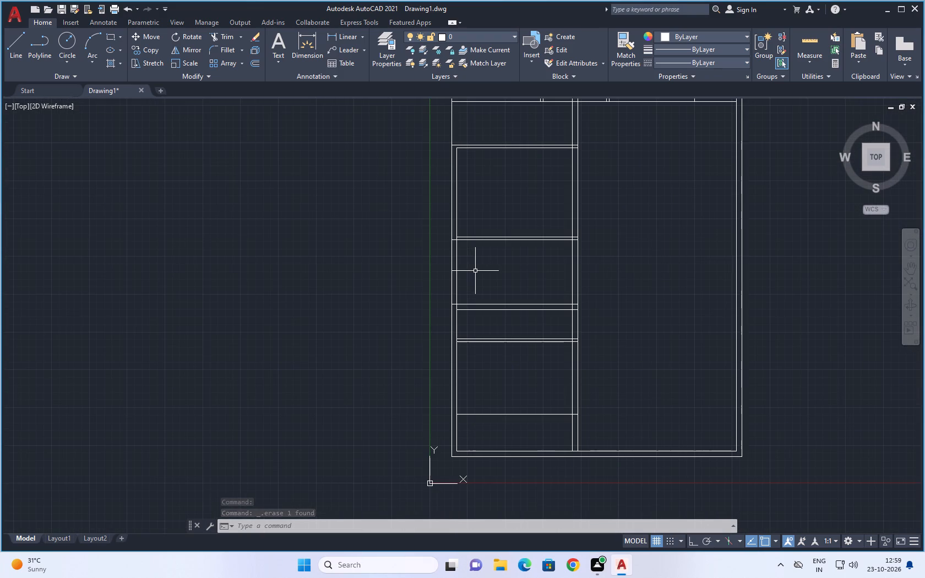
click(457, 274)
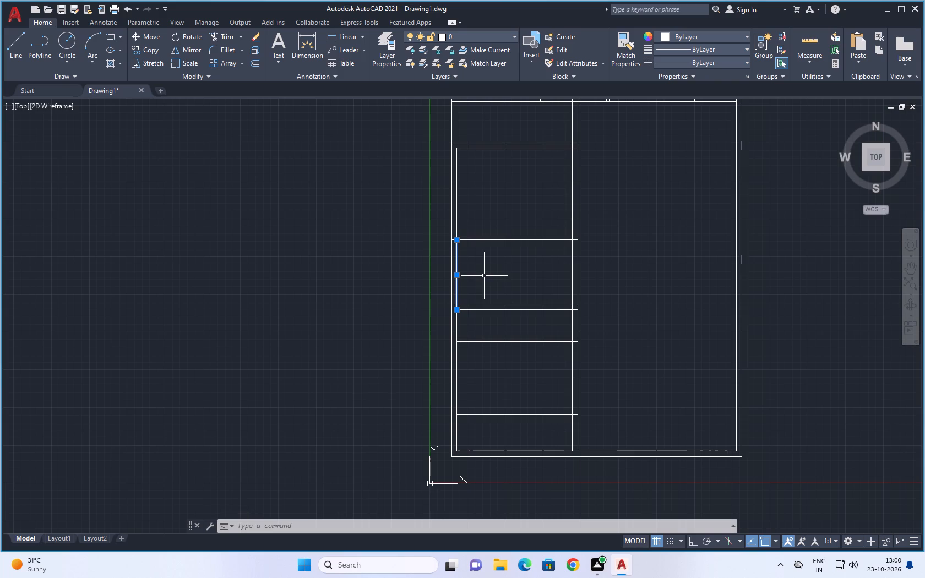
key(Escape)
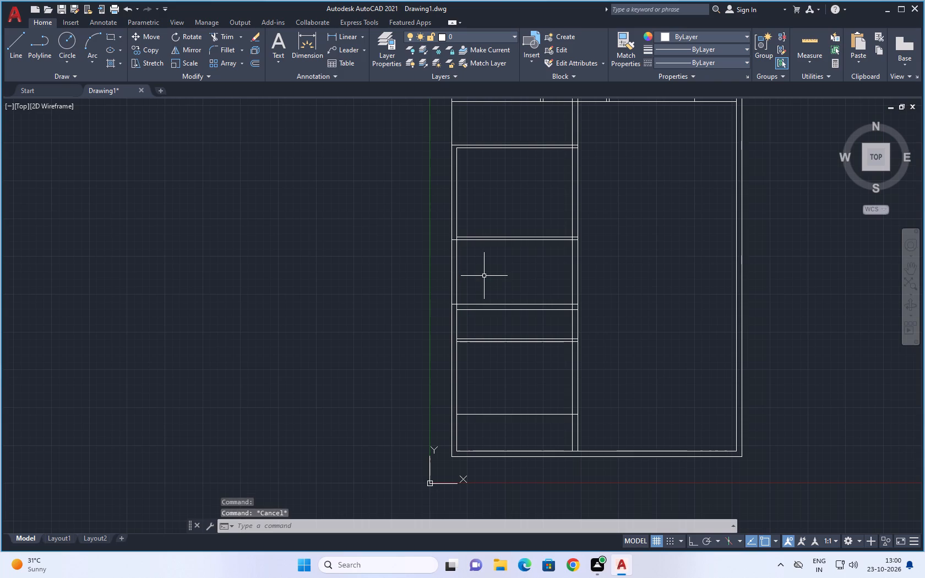
Offset the left outer wall's outer line segment between the first and second horizontal walls 3'6" into the plan.
middle_drag(407, 232, 384, 331)
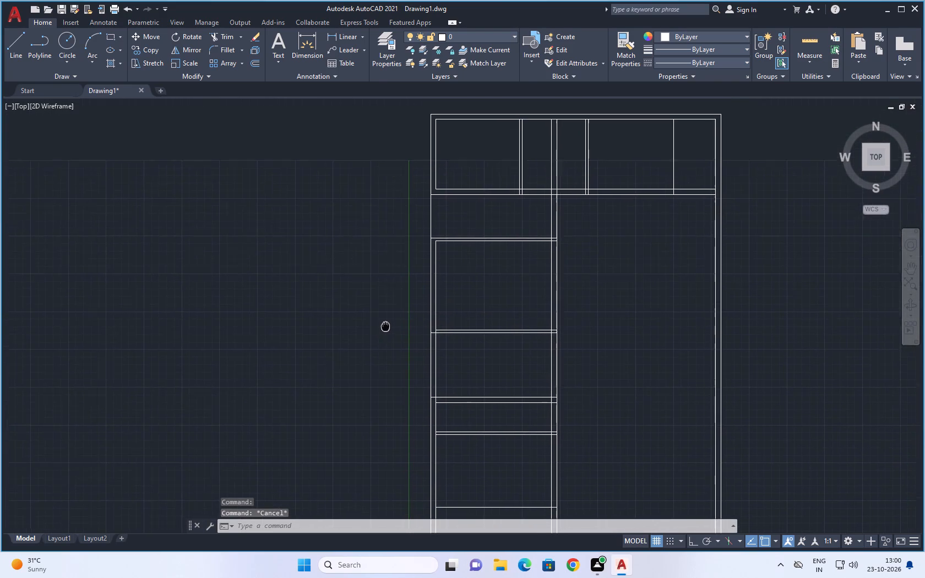
middle_drag(384, 331, 380, 340)
middle_drag(394, 271, 382, 313)
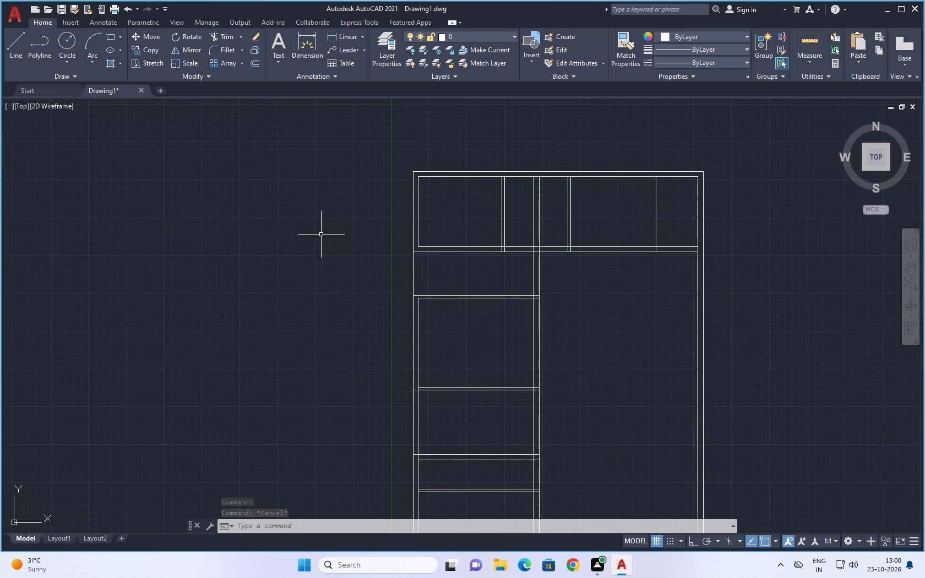
key(Escape)
key(Escape)
key(o)
key(Return)
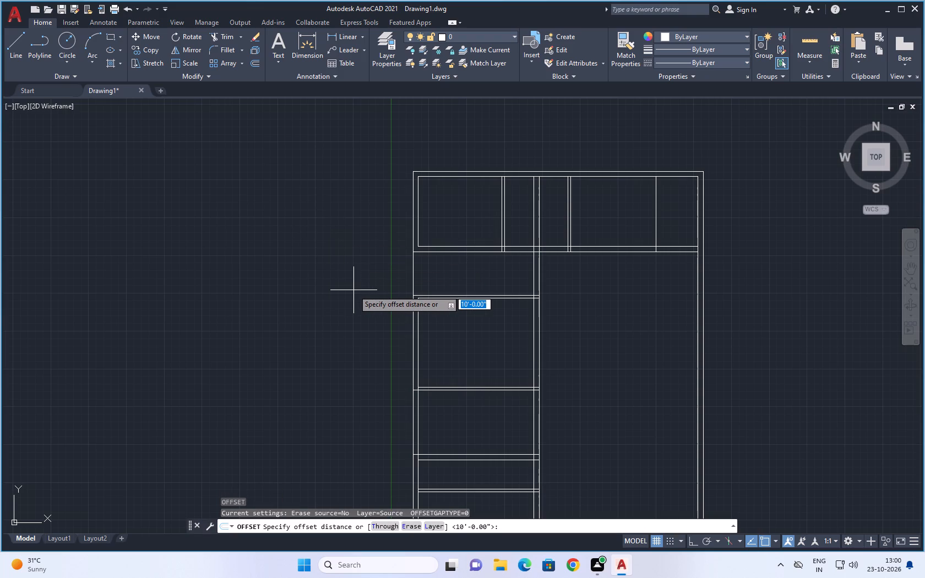
key(3)
key(apostrophe)
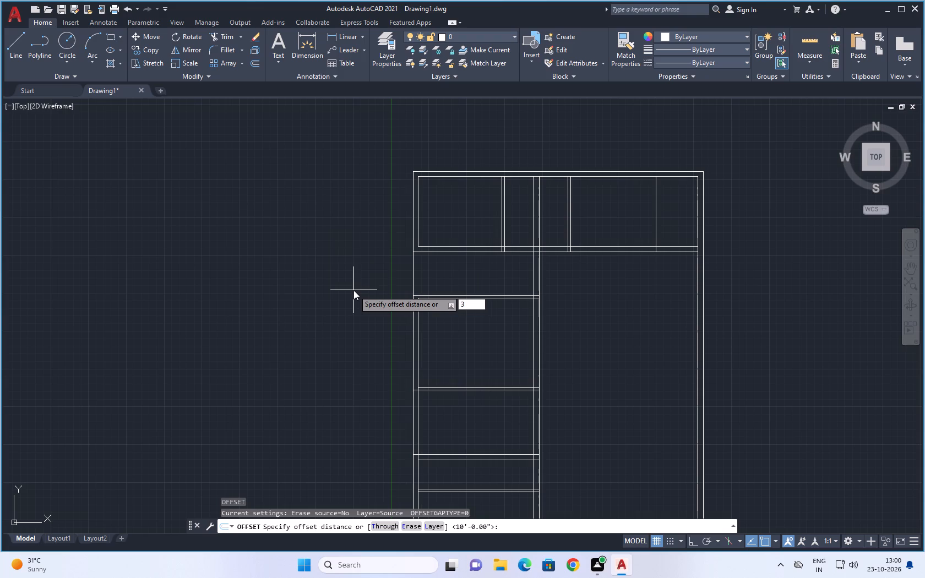
text(6")
key(Return)
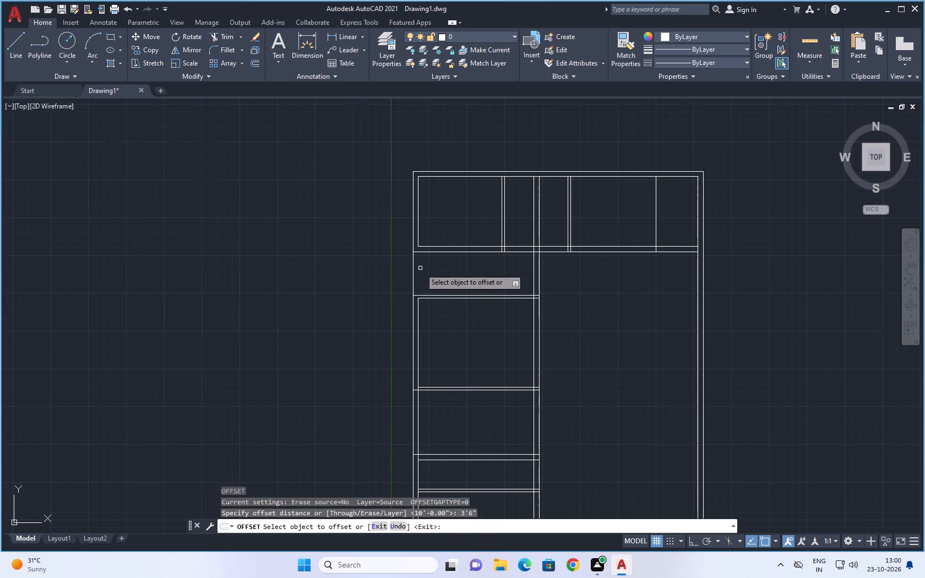
scroll(420, 268, up, 2)
click(398, 274)
click(485, 285)
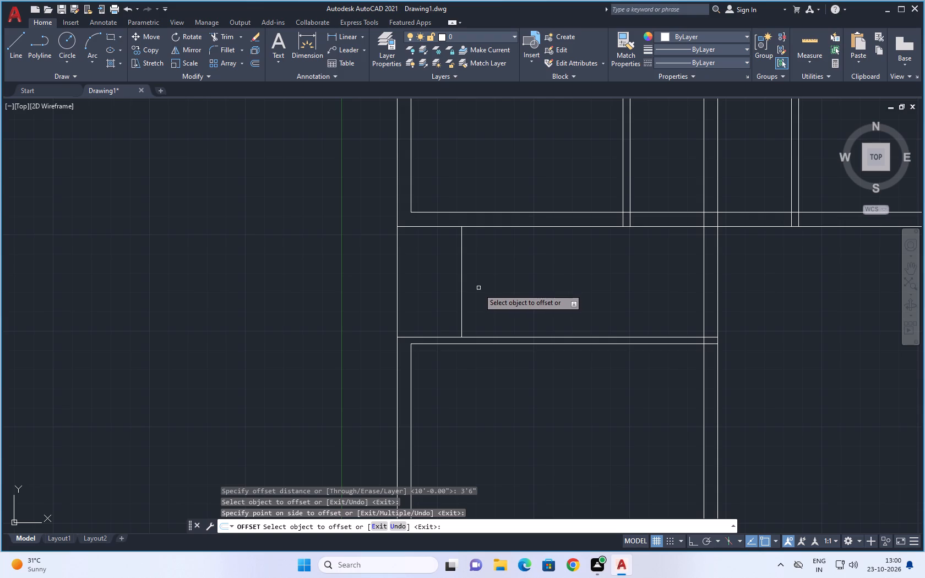
Offset the new vertical line 4.5" further into the room to form a partition wall.
click(461, 294)
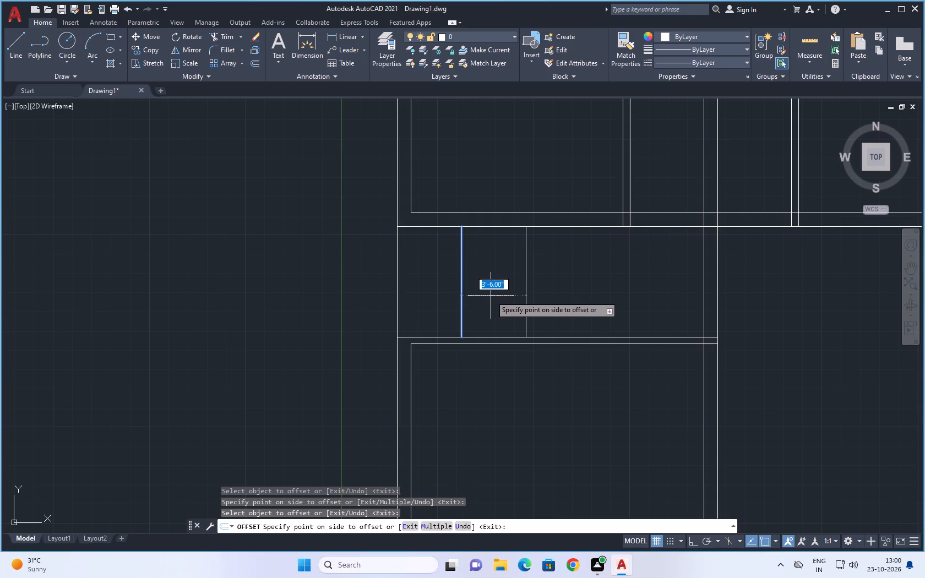
text(4.5")
key(Return)
Offset the left outer wall's outer line segment between the third and fourth horizontal walls into the plan.
scroll(497, 296, down, 1)
middle_drag(507, 297, 503, 295)
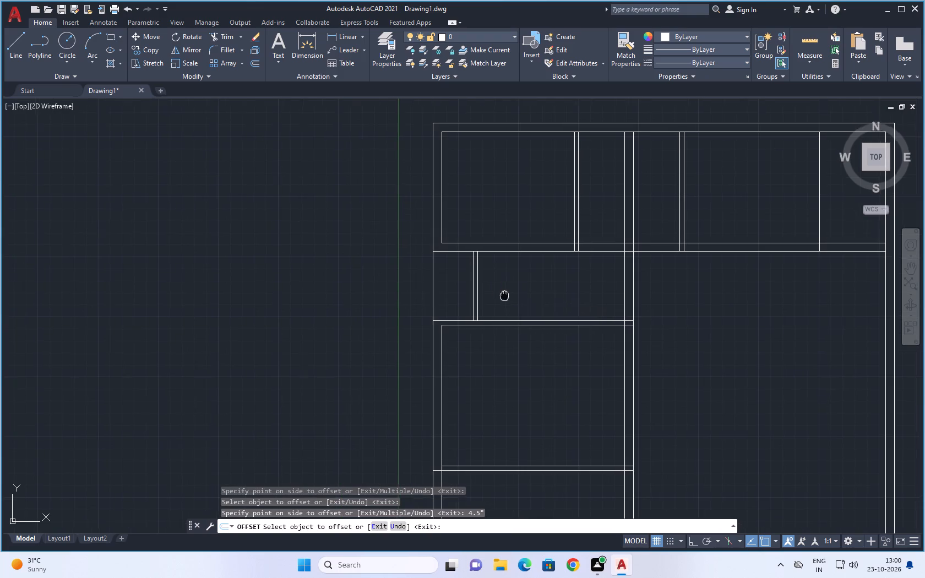
middle_drag(503, 295, 500, 266)
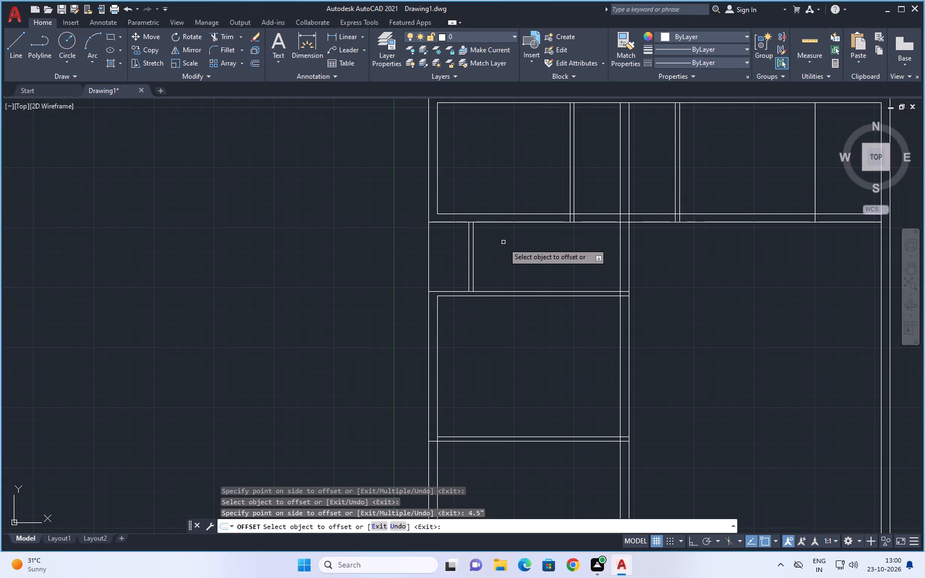
scroll(496, 340, down, 2)
middle_drag(500, 355, 500, 353)
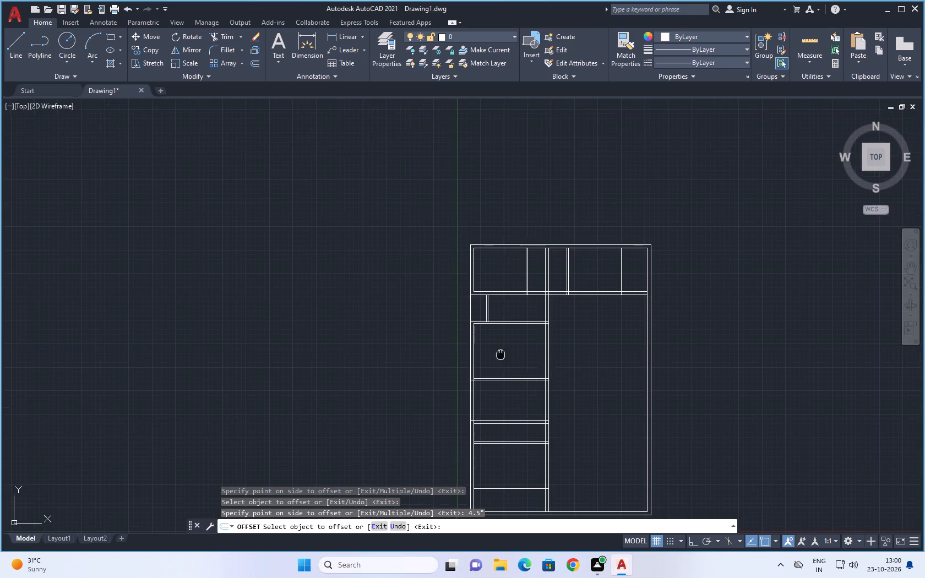
middle_drag(500, 353, 500, 295)
scroll(461, 345, up, 4)
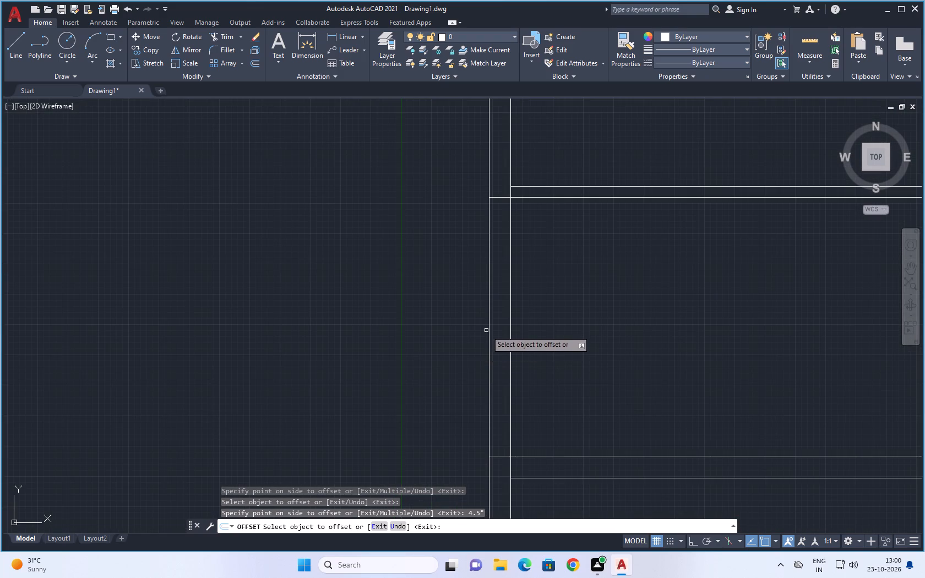
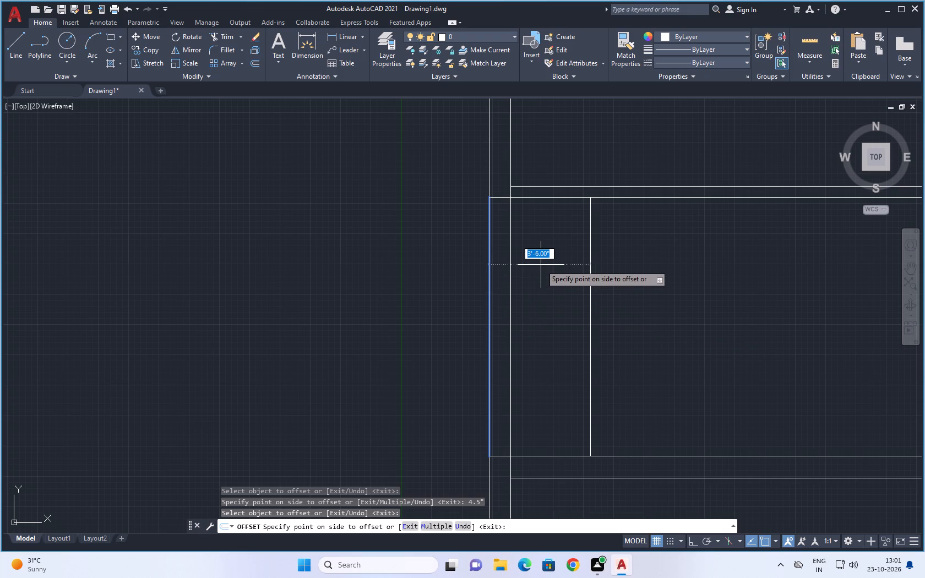
Trim the third wall's lower line and the fourth wall's upper line back to the left outer wall's inner face.
key(Escape)
scroll(597, 309, down, 1)
middle_drag(632, 321, 586, 310)
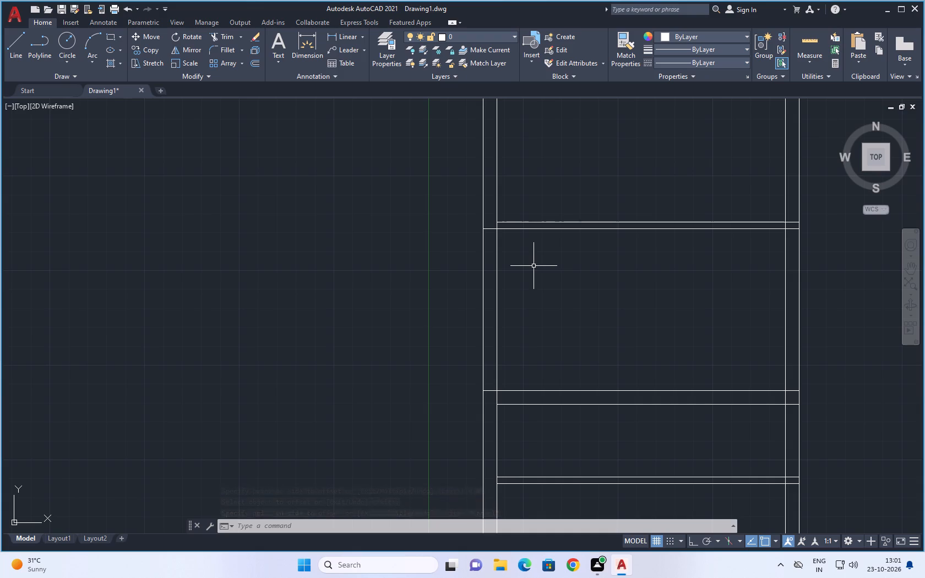
scroll(492, 233, up, 3)
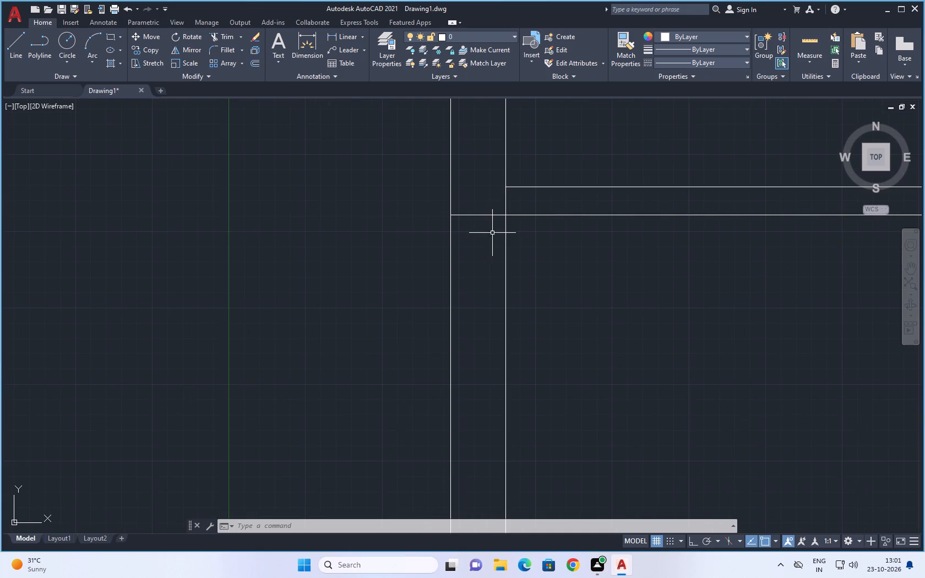
scroll(568, 293, down, 2)
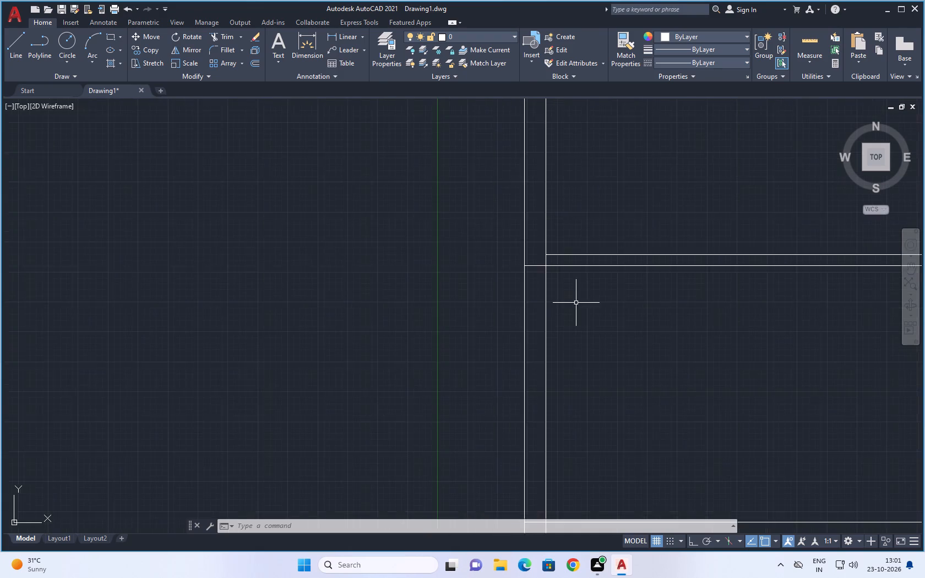
scroll(584, 314, down, 2)
middle_drag(616, 341, 584, 285)
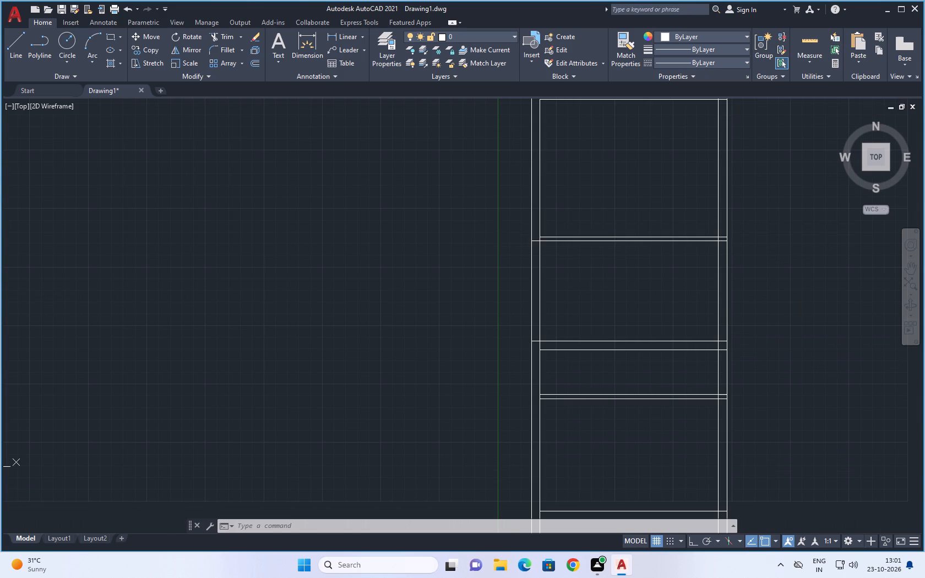
click(231, 39)
scroll(521, 257, up, 4)
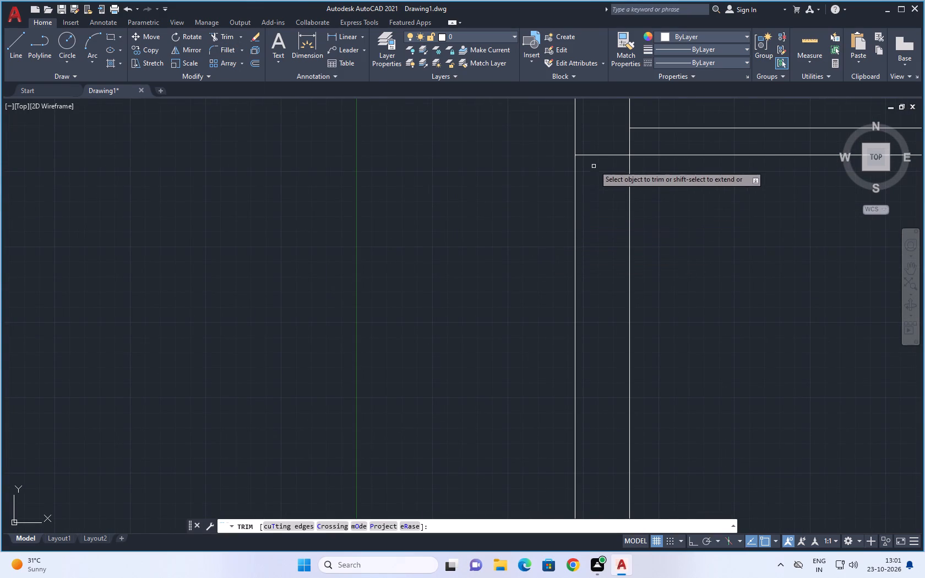
drag(602, 143, 612, 197)
scroll(679, 270, down, 3)
middle_drag(705, 314, 646, 218)
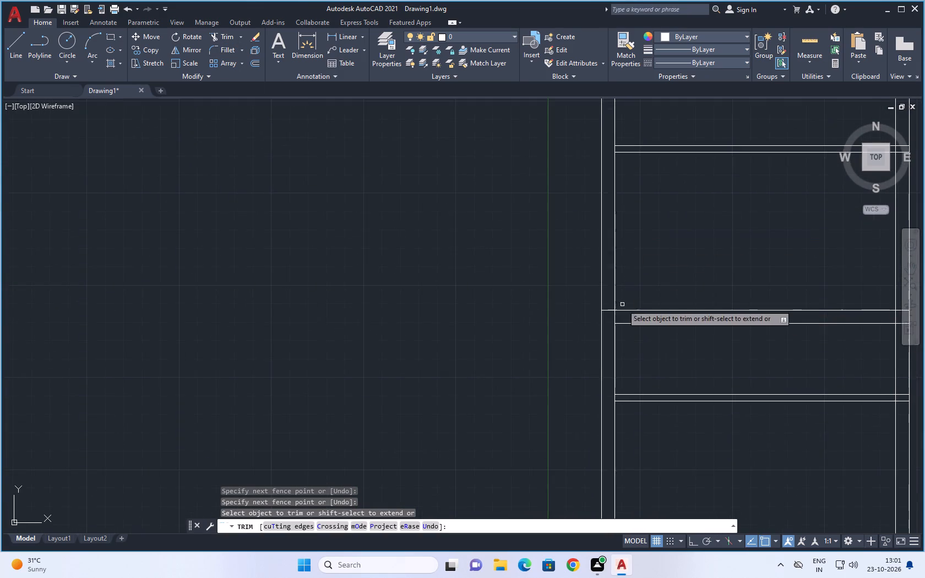
scroll(614, 320, up, 3)
drag(588, 263, 581, 325)
scroll(651, 275, down, 3)
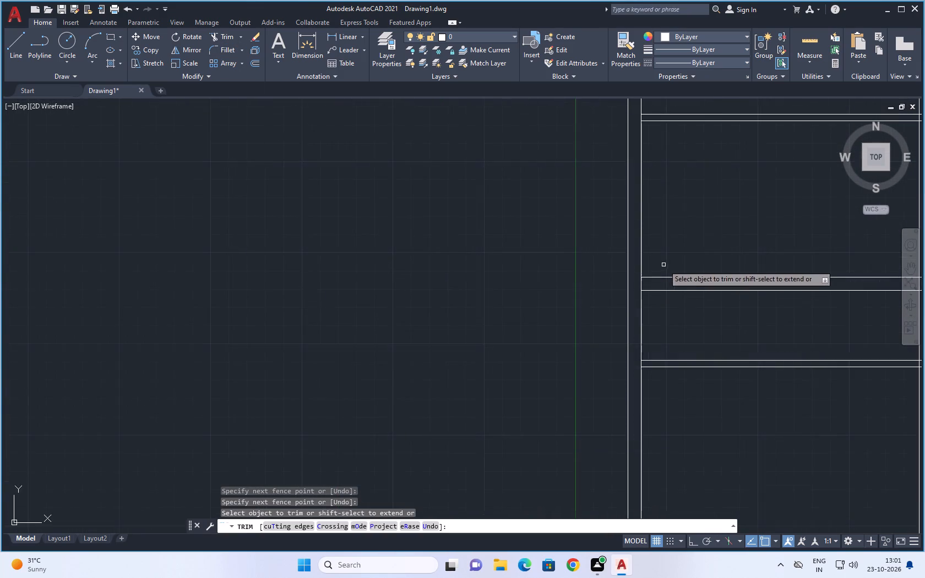
scroll(664, 264, down, 3)
middle_drag(694, 255, 628, 292)
scroll(613, 285, up, 3)
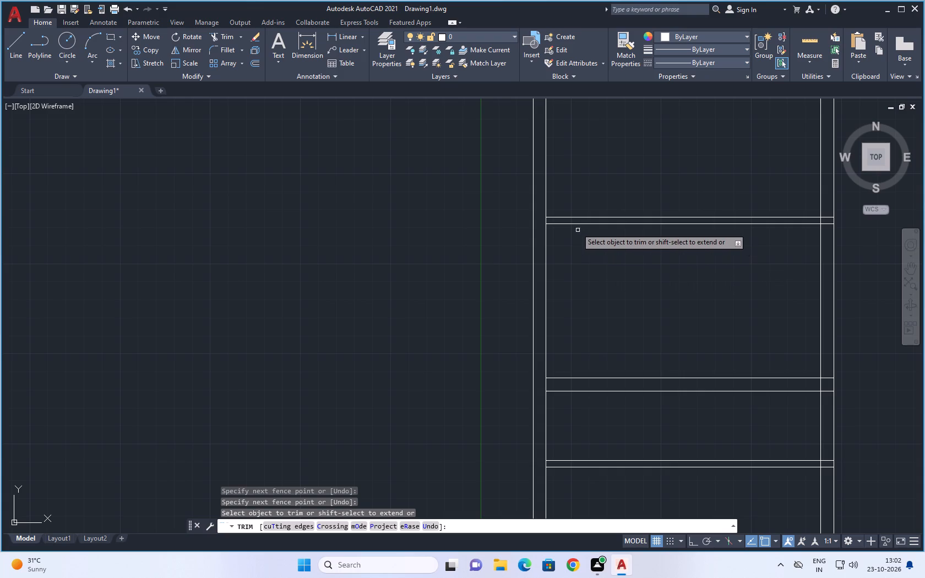
key(Escape)
key(Escape)
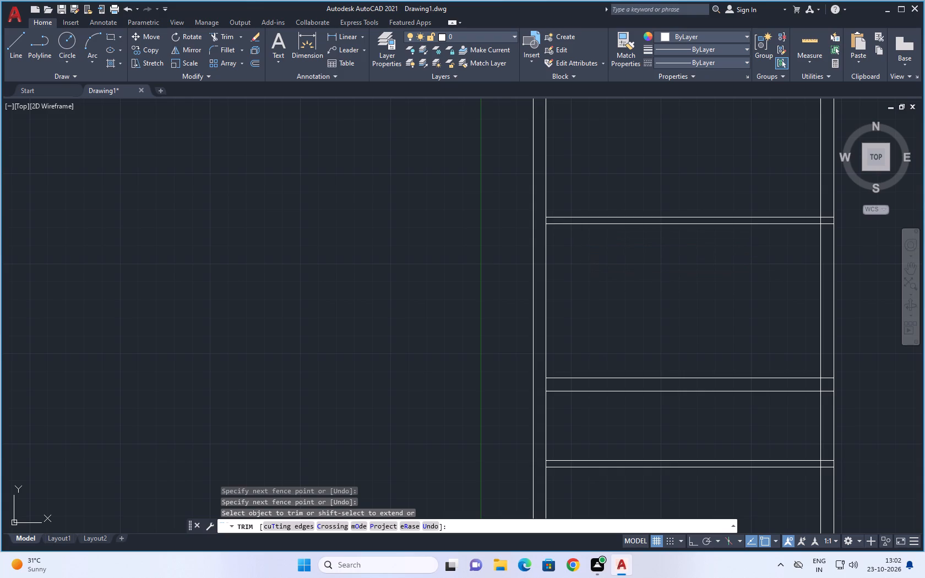
key(Escape)
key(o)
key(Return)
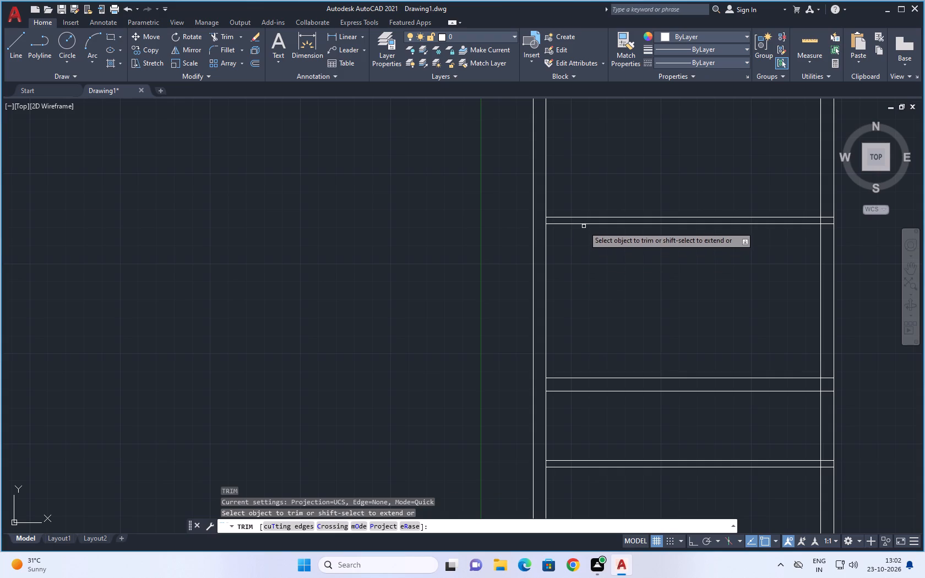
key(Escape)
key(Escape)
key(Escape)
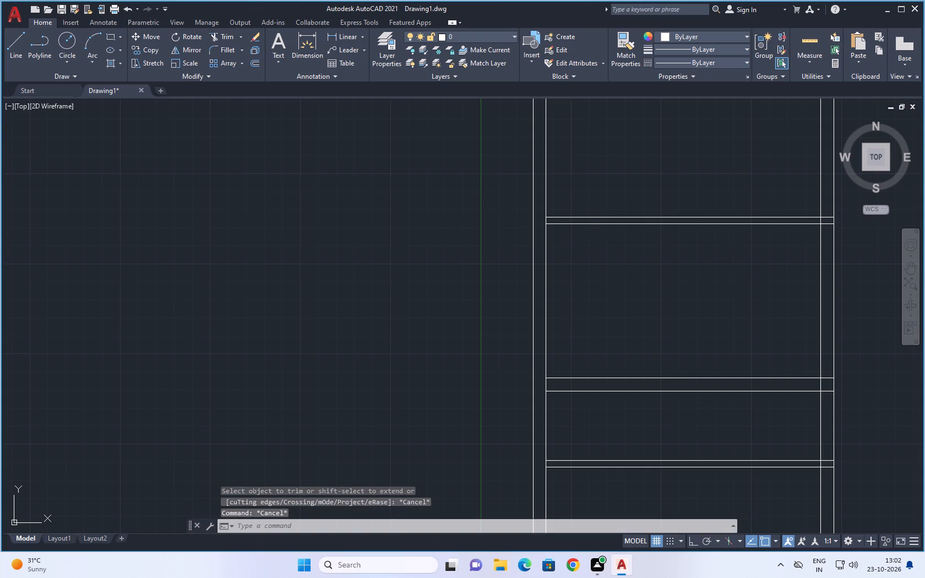
Offset the lower line of the third horizontal wall 5'1.5" down into the room between the third and fourth walls.
key(o)
key(Return)
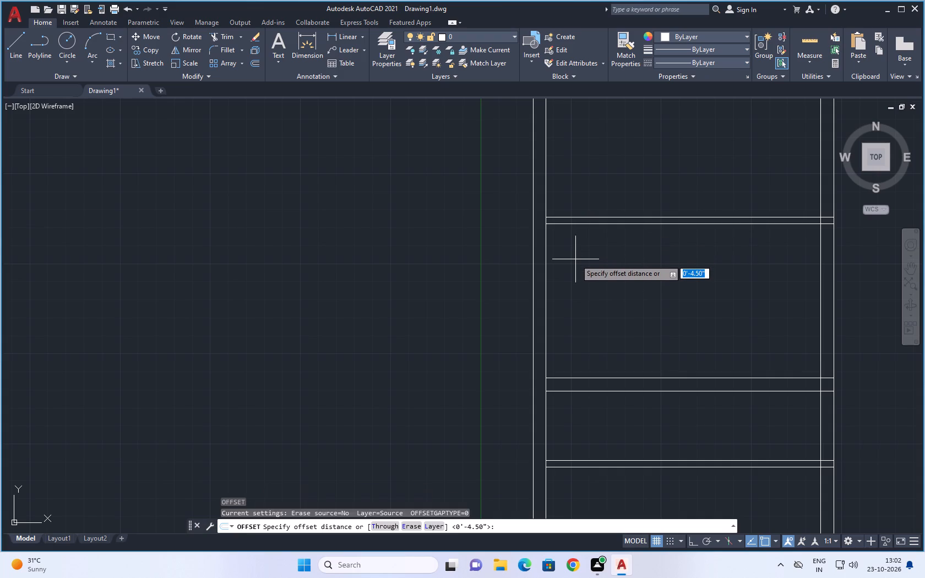
text(5'1.5)
key(shift+quotedbl)
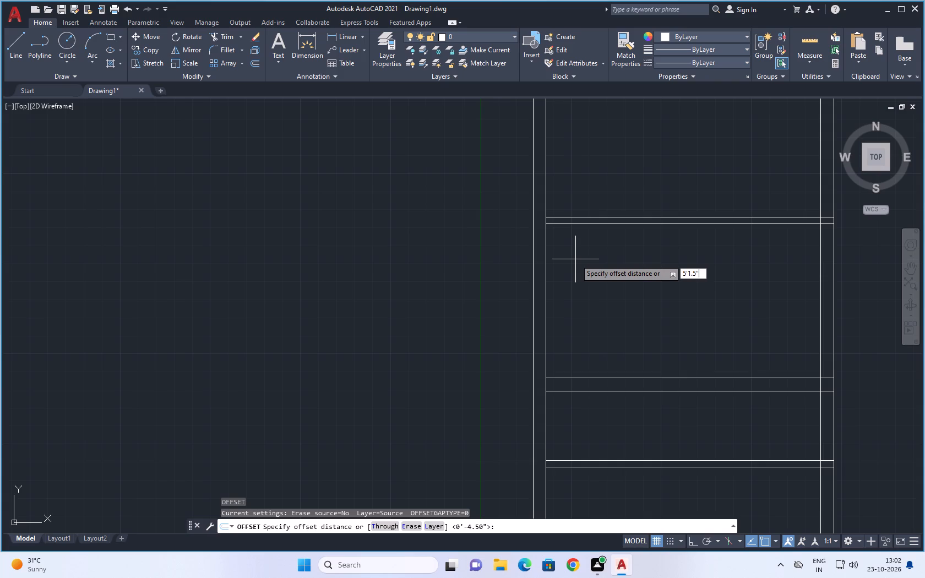
key(Return)
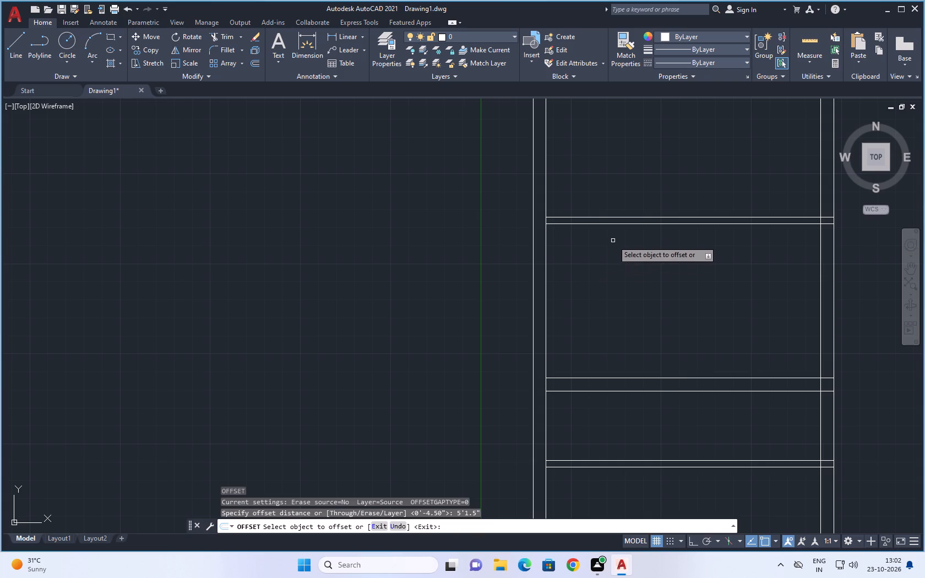
click(610, 224)
click(607, 273)
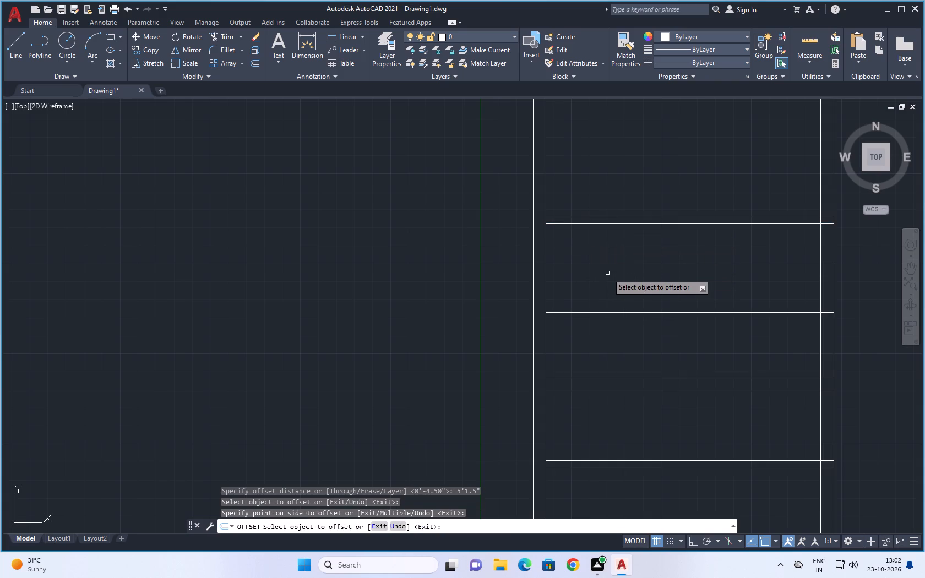
Form a vertical partition in that room by offsetting the left wall's inner line 5' inward and the resulting line 4.5" further.
click(545, 263)
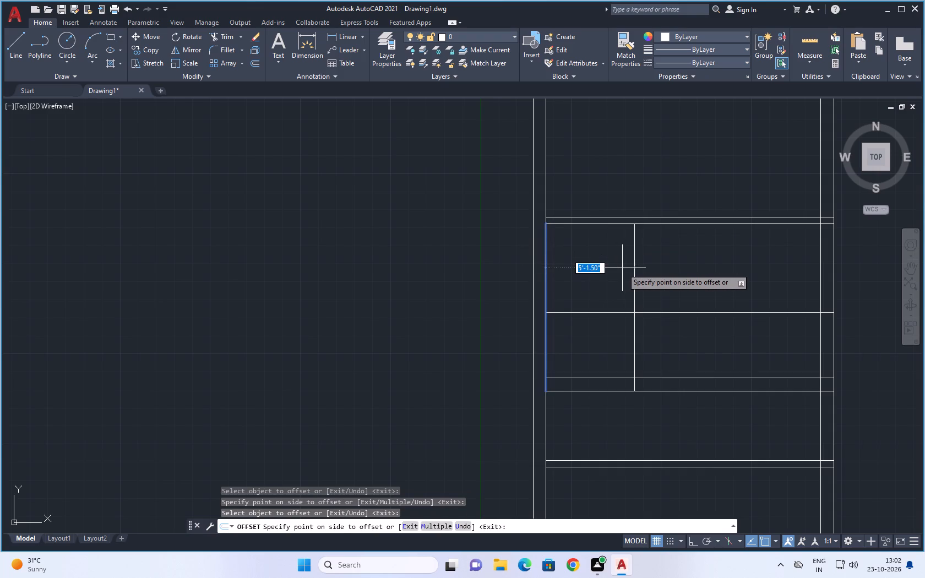
text(5')
key(Return)
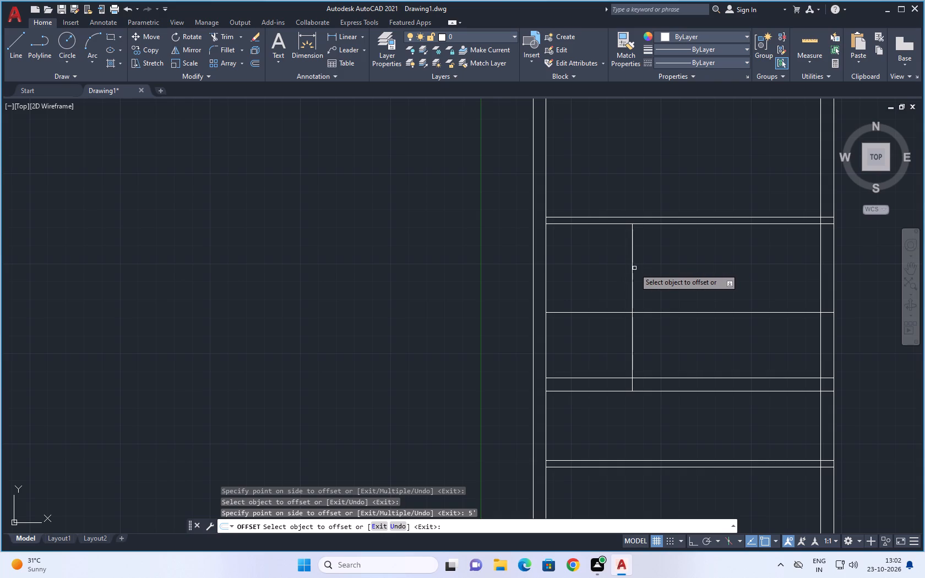
click(632, 269)
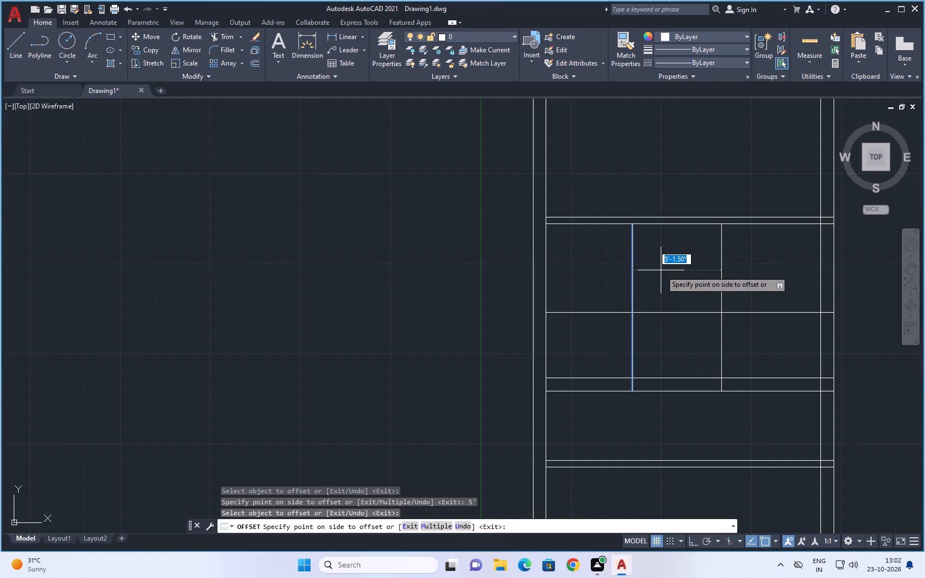
text(4.5")
key(Return)
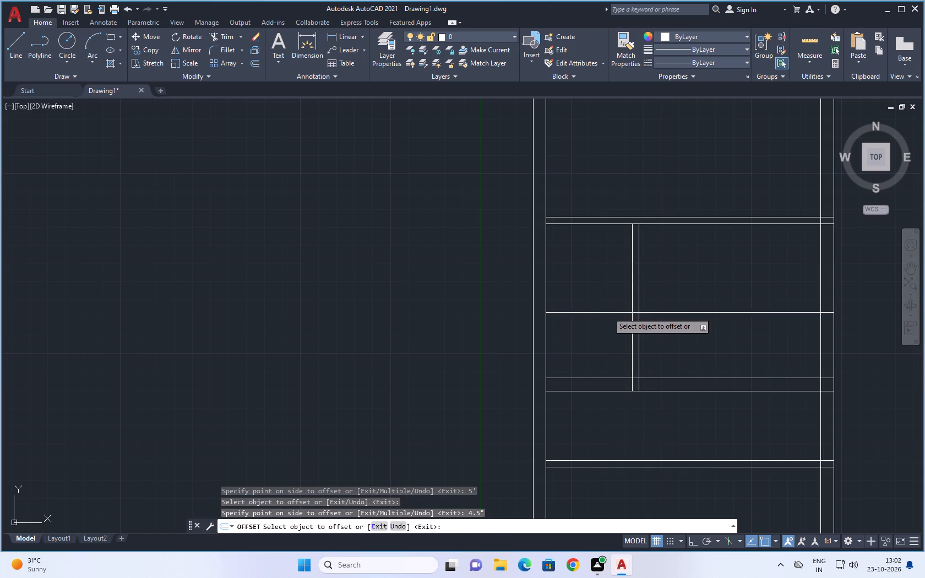
Offset the new horizontal line across the room 4.5" downward to give the partition its thickness.
click(608, 312)
text(4.5)
key(shift+quotedbl)
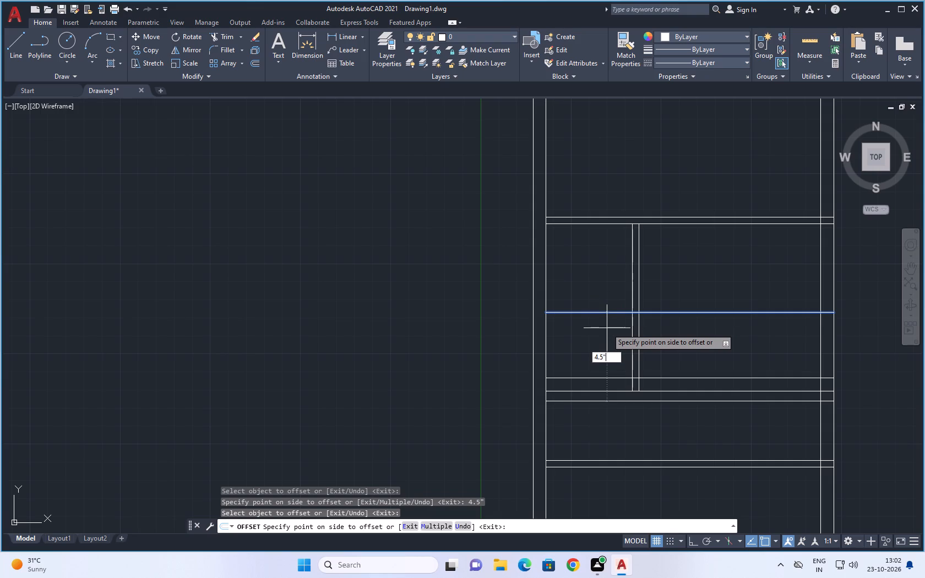
key(Return)
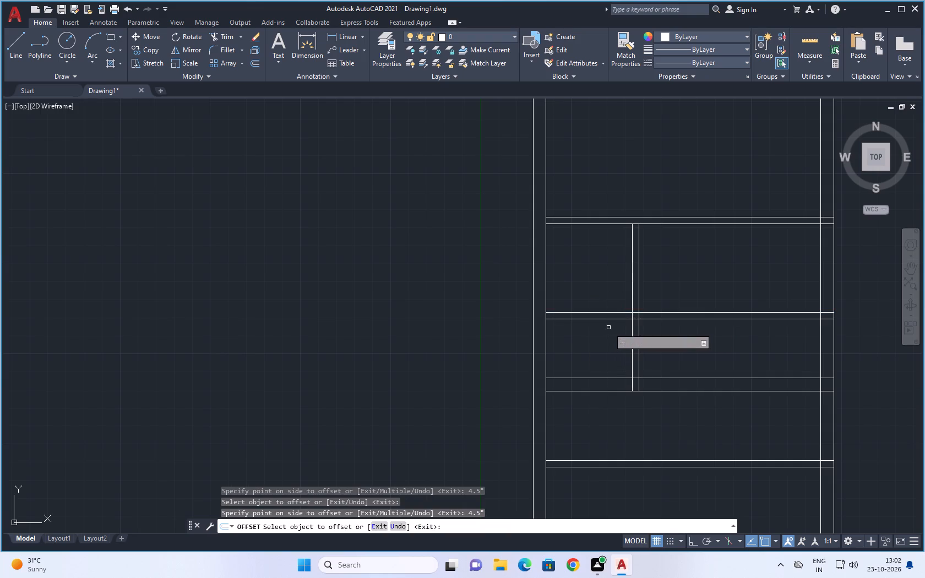
key(Escape)
key(Escape)
key(Escape)
Trim the partition lines running past their corner and the vertical stubs left inside the fourth horizontal wall.
click(214, 35)
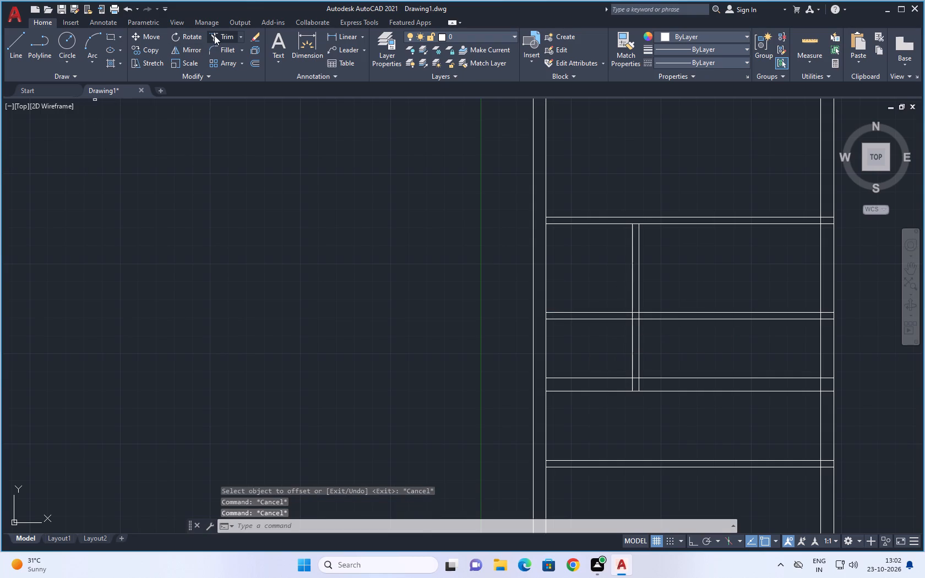
drag(688, 282, 617, 344)
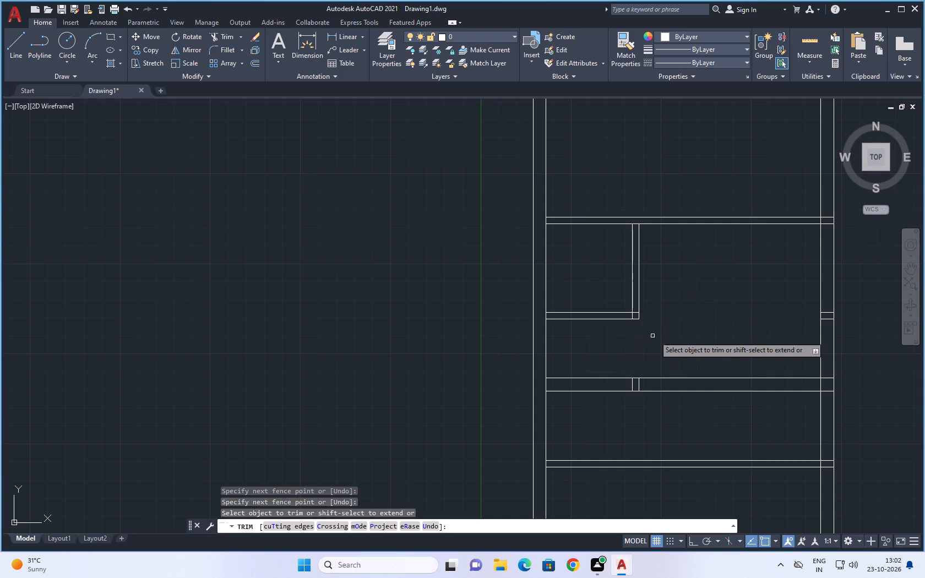
scroll(674, 330, down, 1)
middle_drag(672, 327, 576, 306)
scroll(559, 329, up, 3)
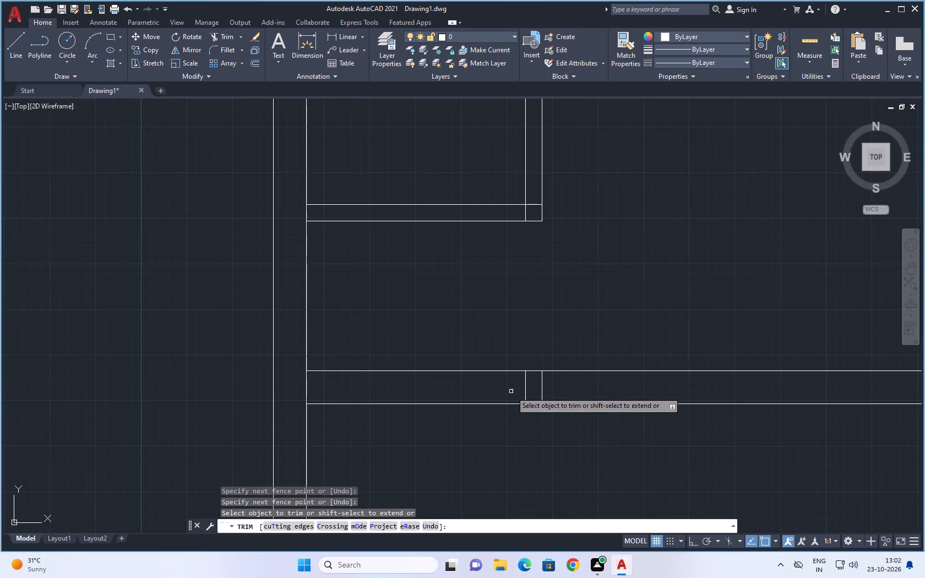
drag(513, 388, 564, 390)
Trim the two leftover horizontal partition stubs inside the long vertical wall bounding the left-side rooms.
scroll(617, 333, down, 3)
middle_drag(645, 311, 536, 306)
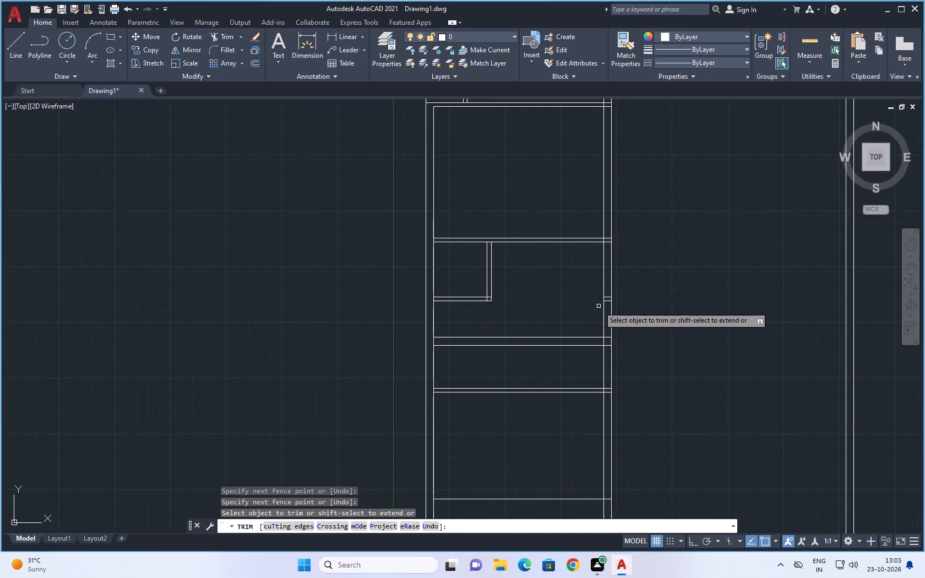
scroll(600, 306, up, 2)
drag(612, 279, 613, 309)
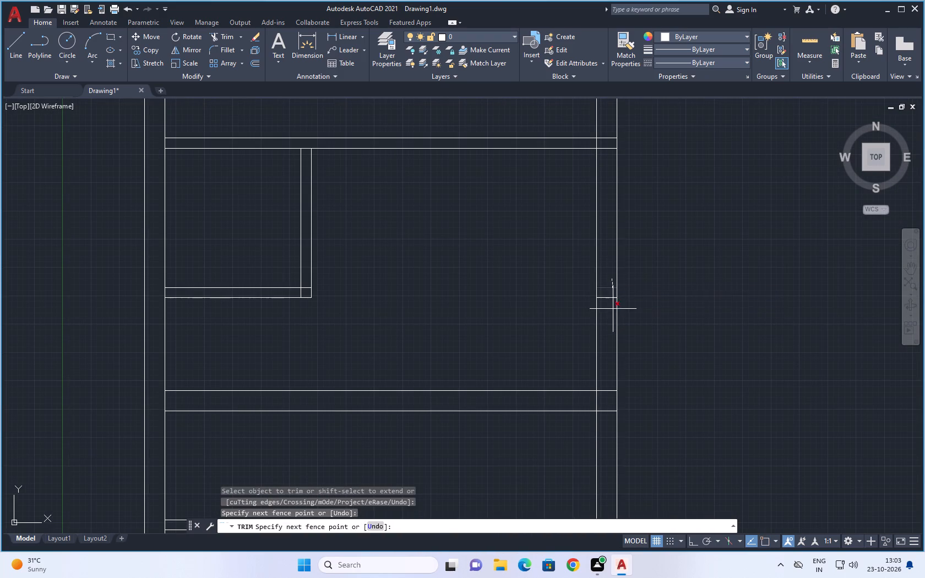
drag(613, 309, 613, 310)
scroll(656, 303, down, 1)
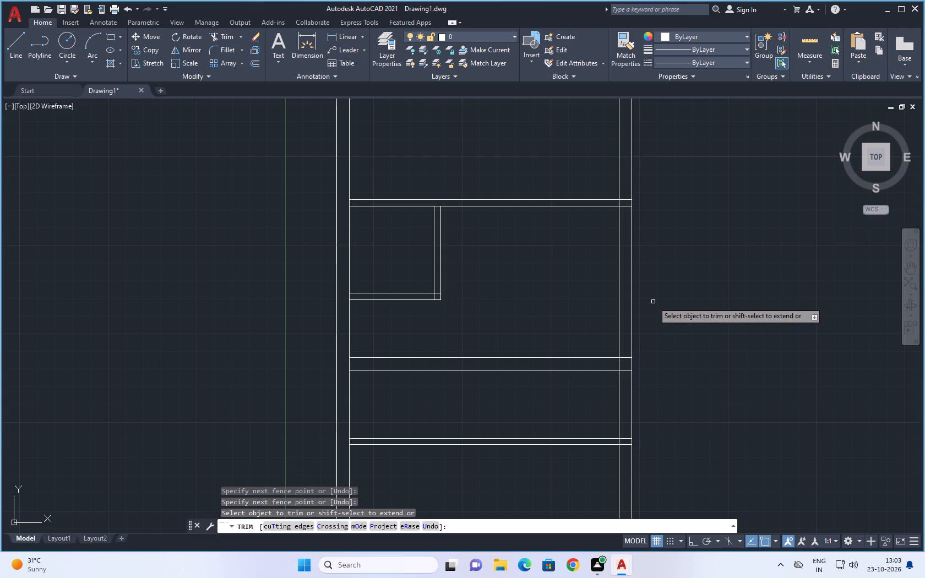
key(Escape)
key(Escape)
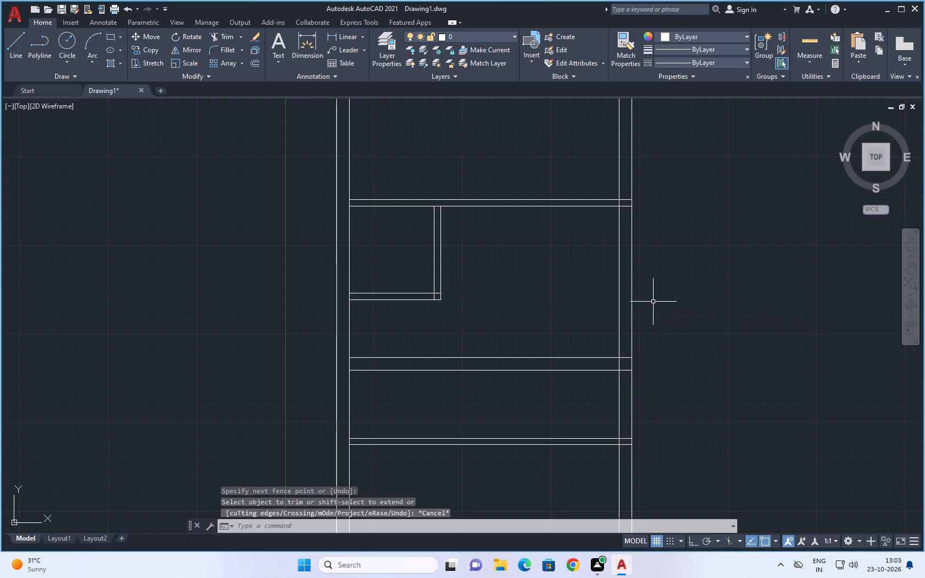
key(Escape)
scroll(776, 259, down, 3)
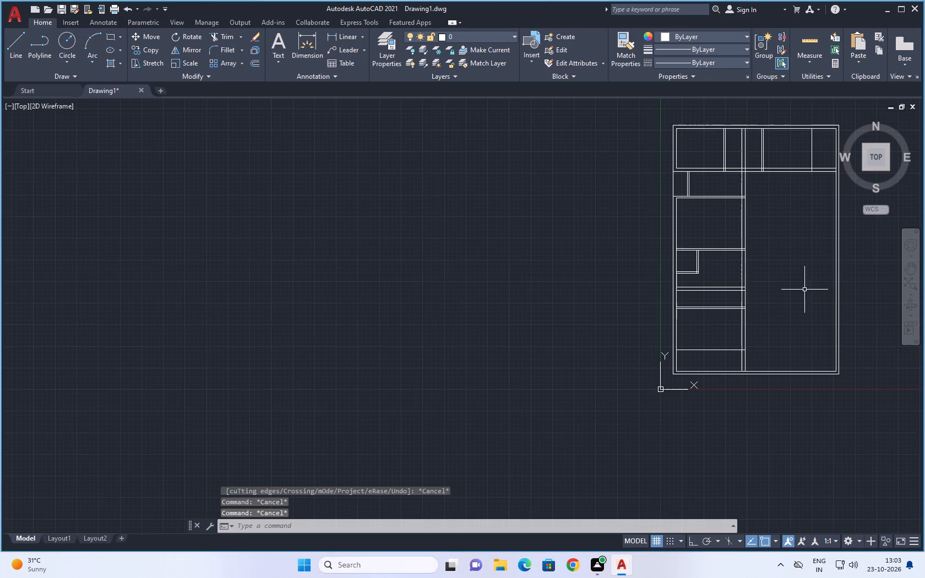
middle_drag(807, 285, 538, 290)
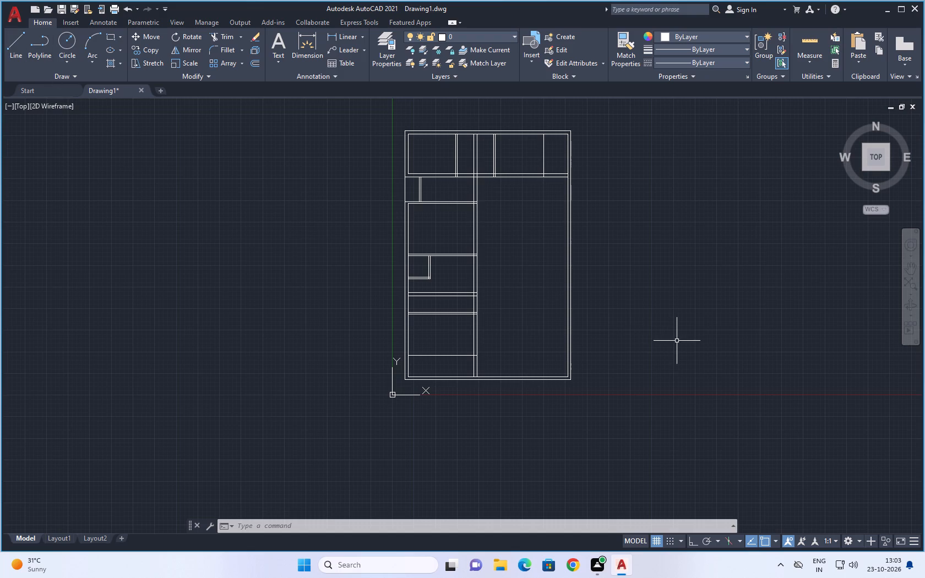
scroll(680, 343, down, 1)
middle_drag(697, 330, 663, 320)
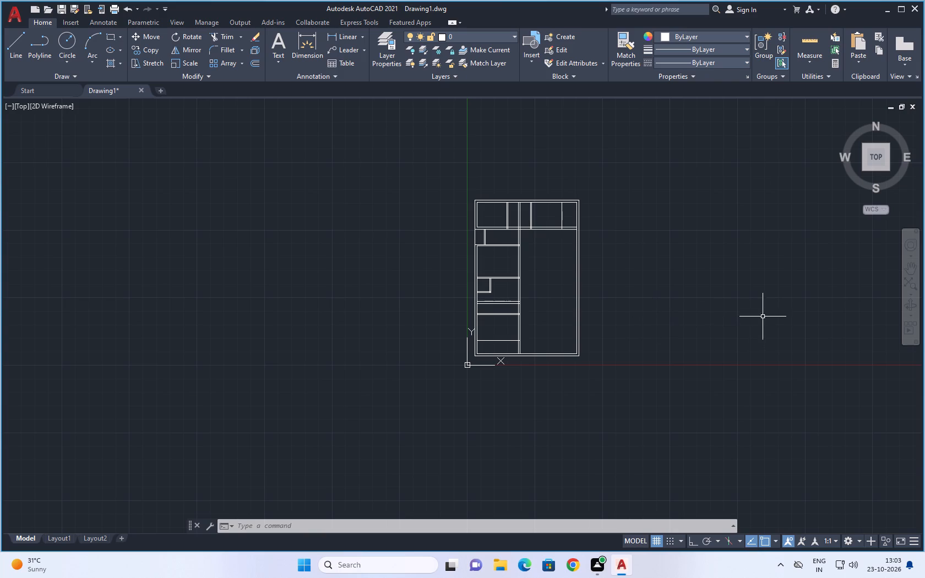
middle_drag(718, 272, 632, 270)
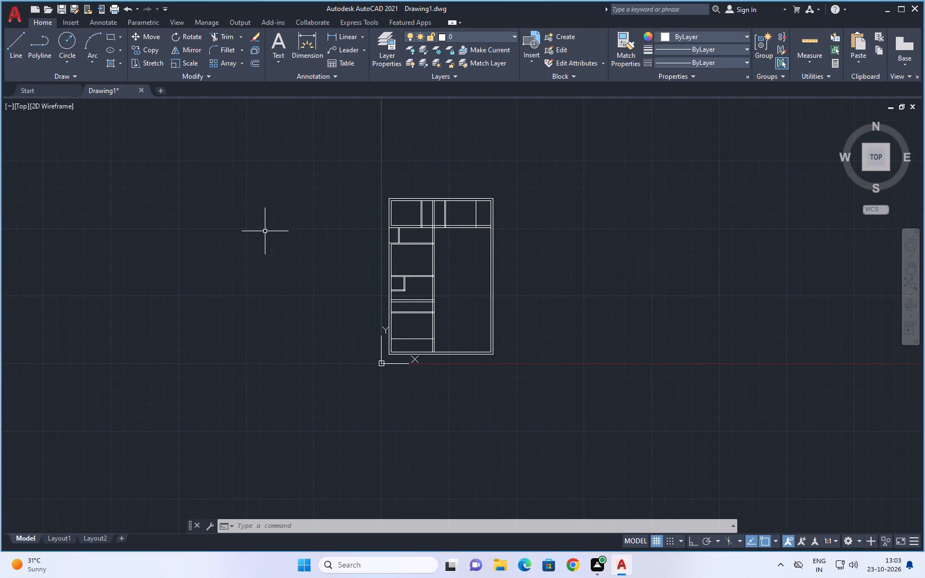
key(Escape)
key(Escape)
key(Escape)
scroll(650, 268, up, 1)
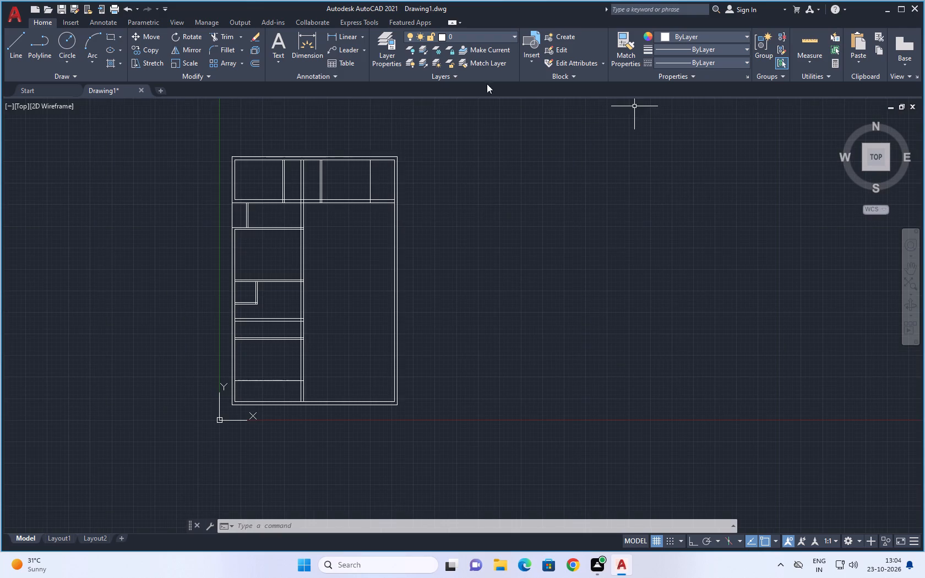
Draw a freehand rectangle about 18' by 11' in the empty area to the right of the house plan.
click(109, 35)
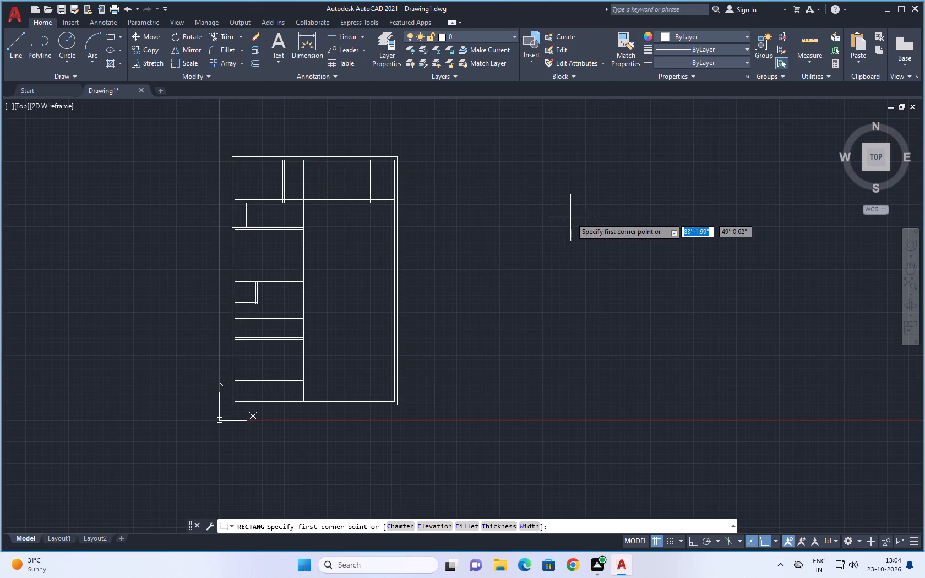
click(510, 212)
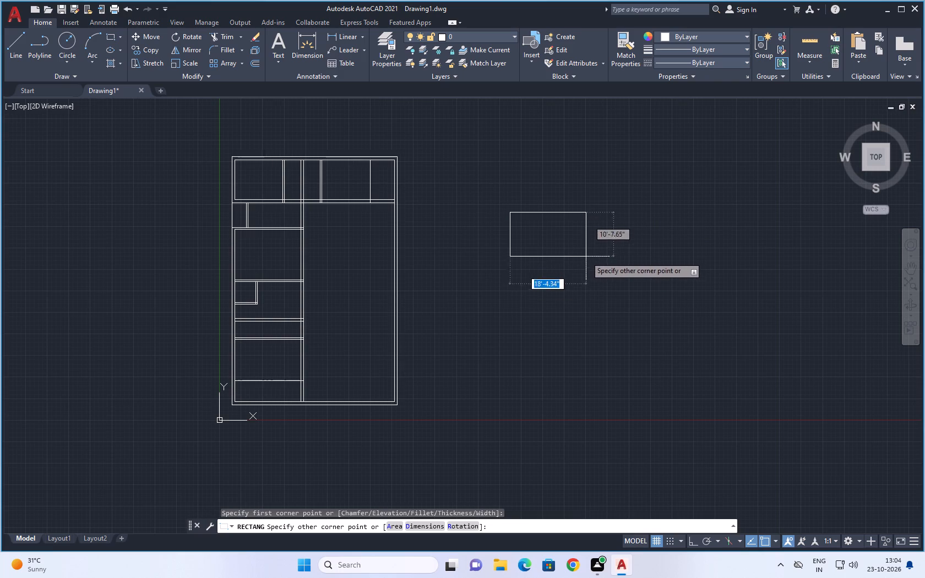
click(586, 258)
Draw a small freehand circle just below the rectangle beside the plan.
scroll(679, 279, down, 1)
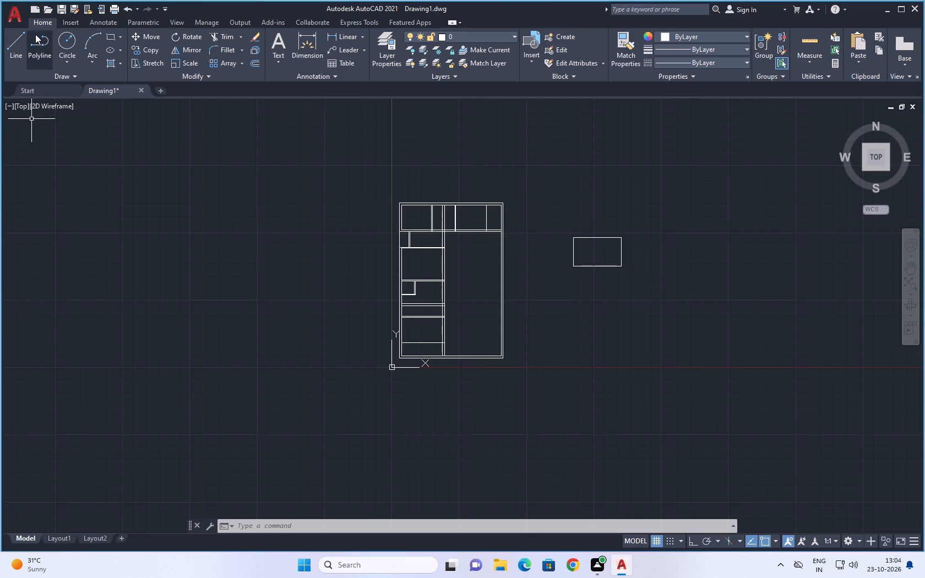
click(72, 40)
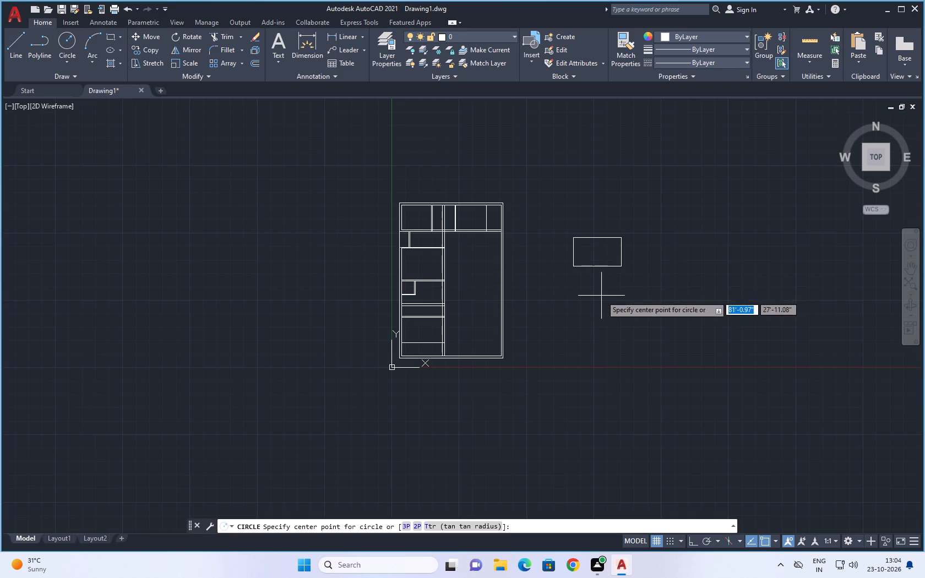
click(601, 296)
click(600, 317)
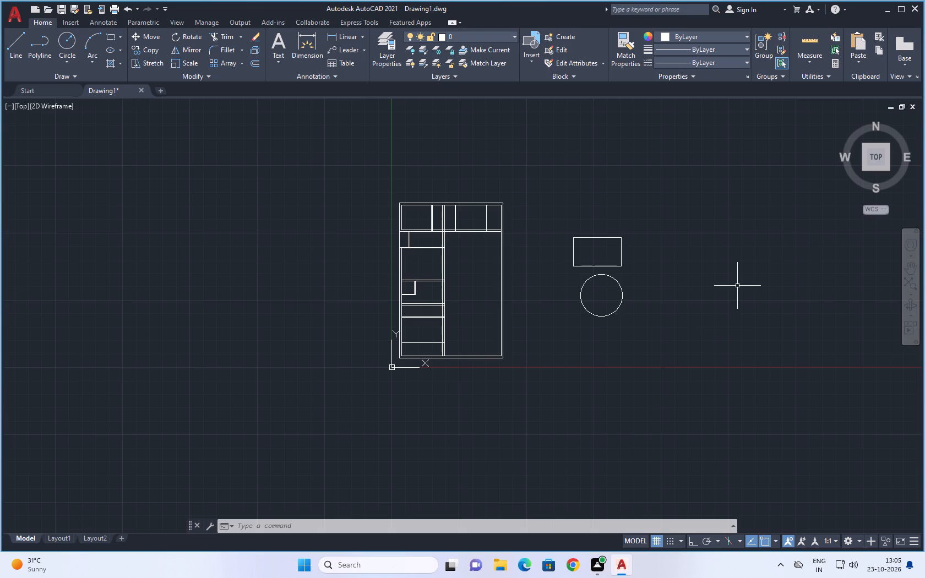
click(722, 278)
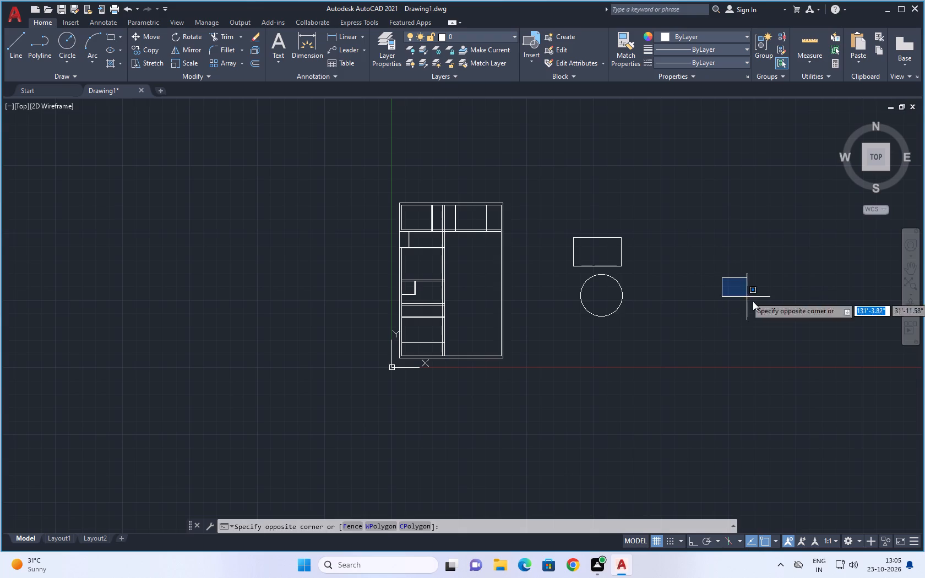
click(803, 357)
Draw a large freehand circle with a radius of about 32' to the right of the rectangle and small circle.
key(c)
key(space)
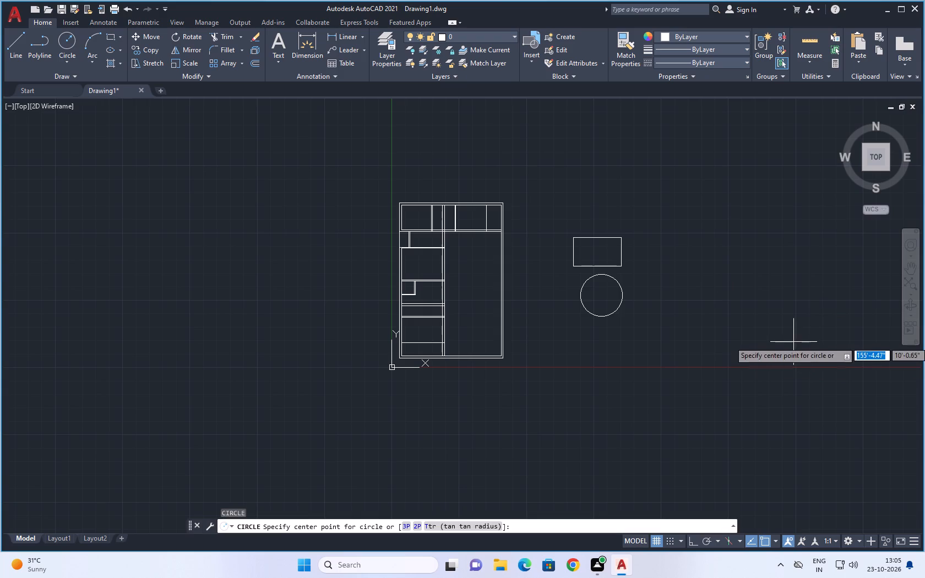
click(773, 331)
click(809, 407)
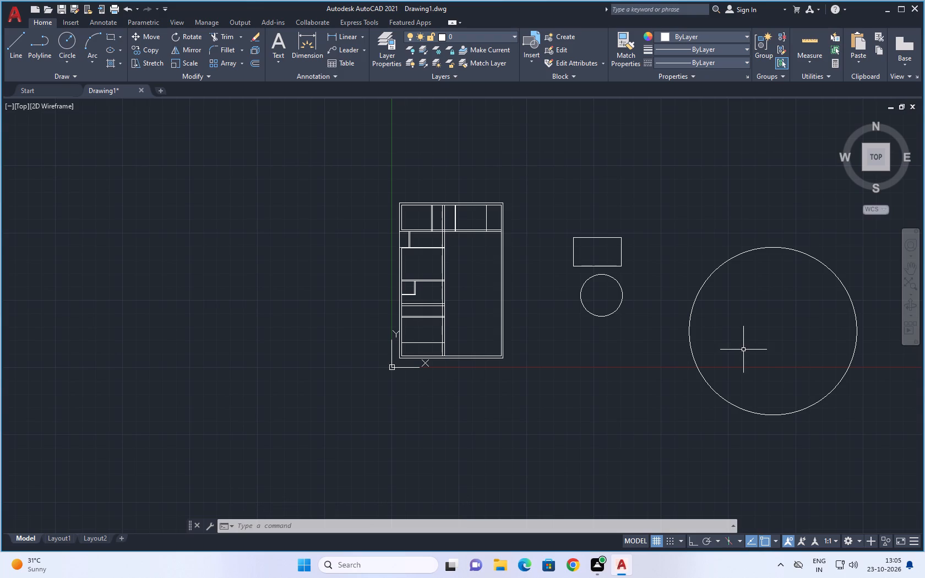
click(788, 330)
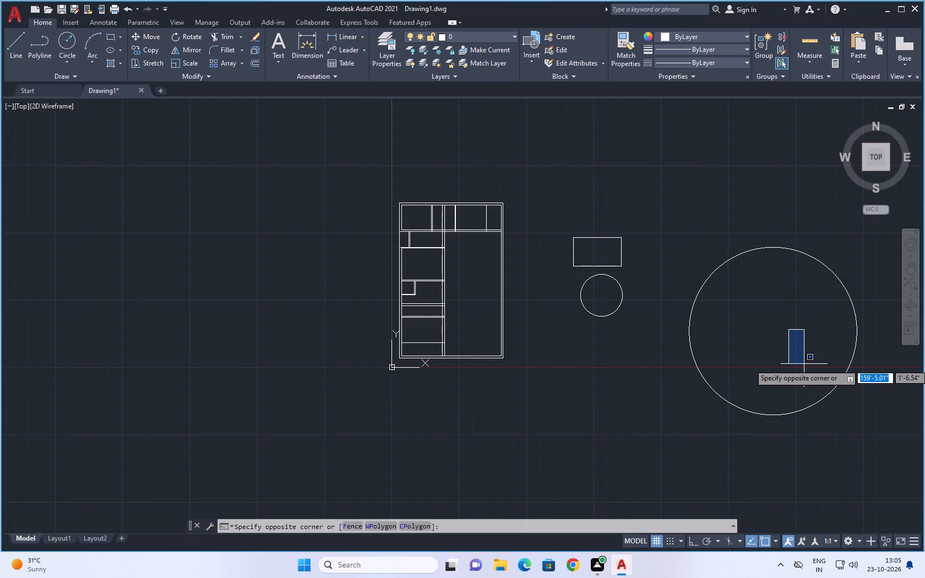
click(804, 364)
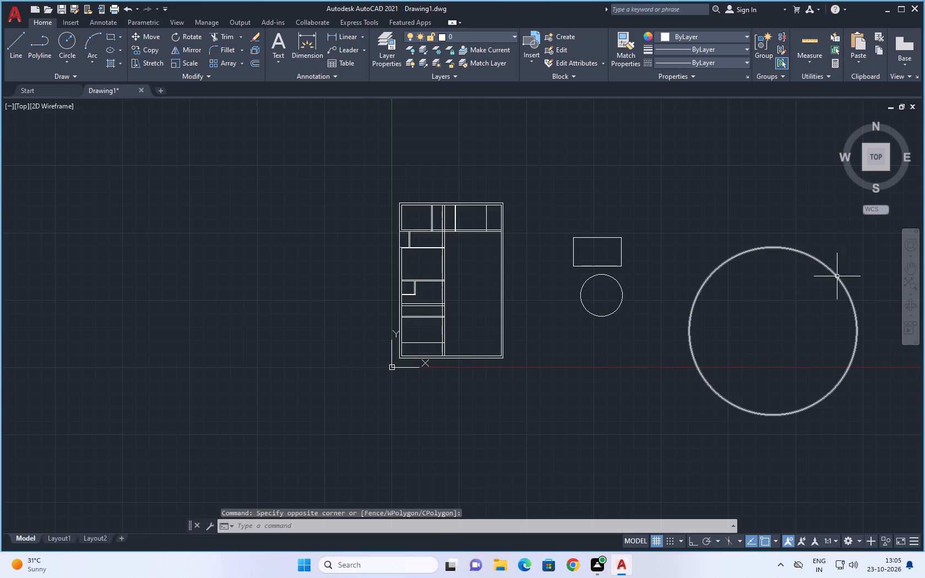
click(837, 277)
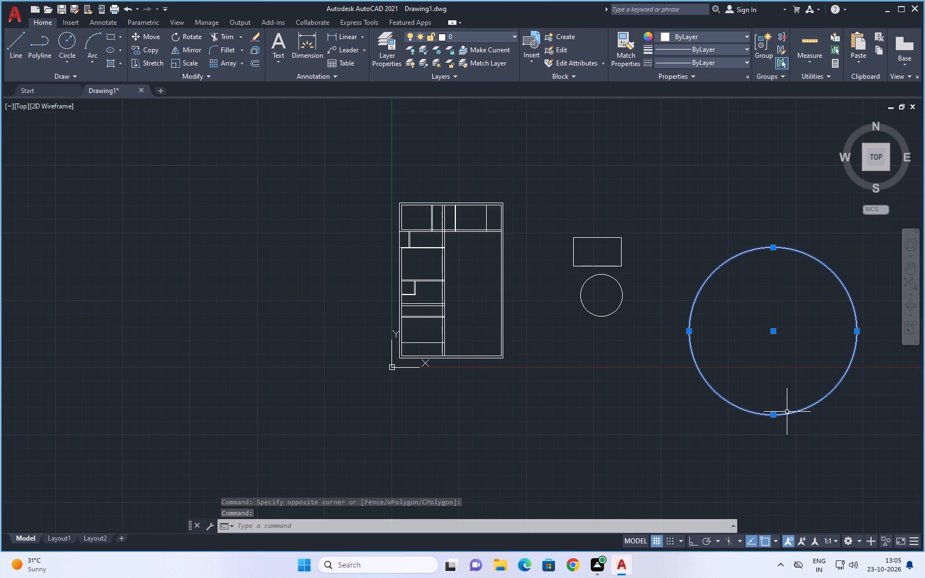
Draw another, slightly smaller freehand circle overlapping the large one, with its center slightly up and left of the large circle's center.
key(space)
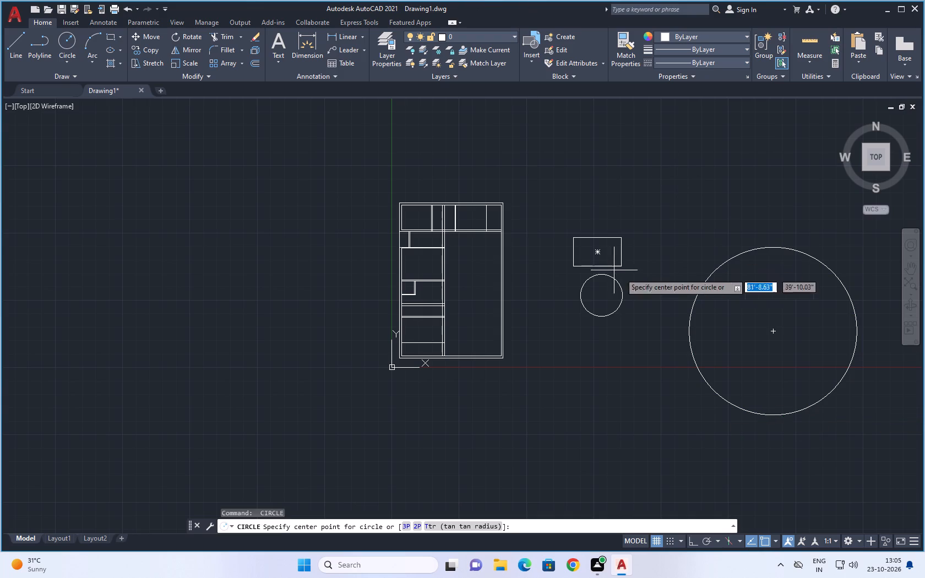
click(754, 325)
click(677, 329)
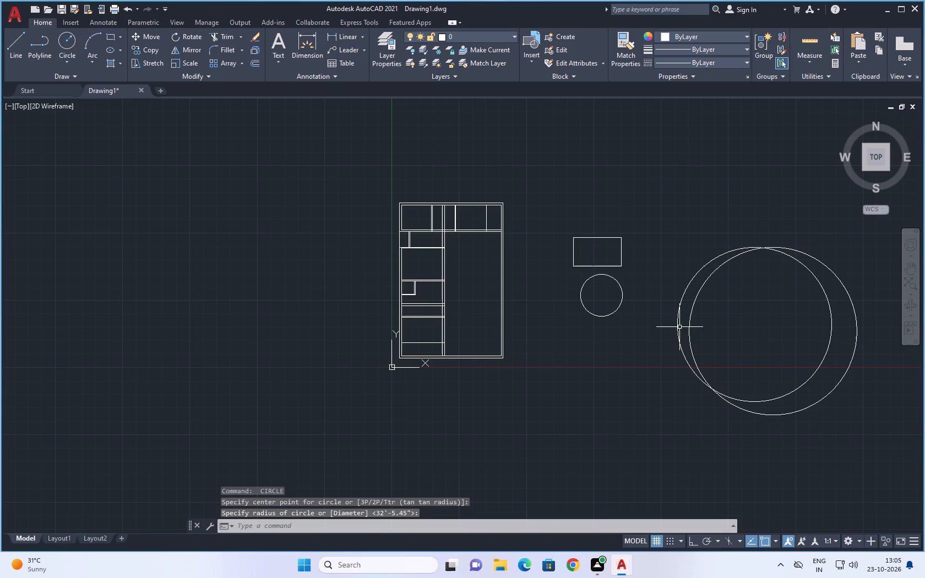
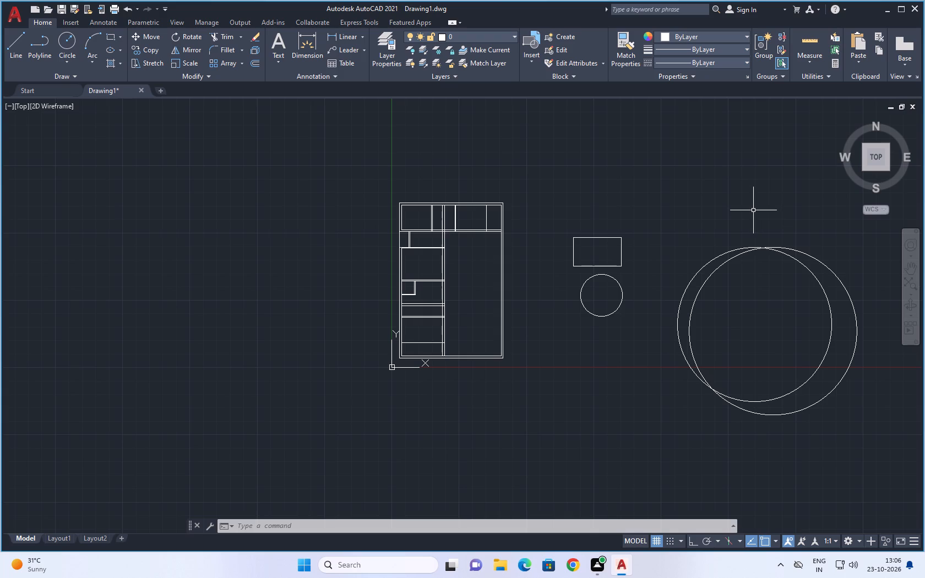
Select the small circle just below the sample rectangle beside the house plan.
scroll(436, 331, up, 1)
middle_drag(436, 331, 560, 347)
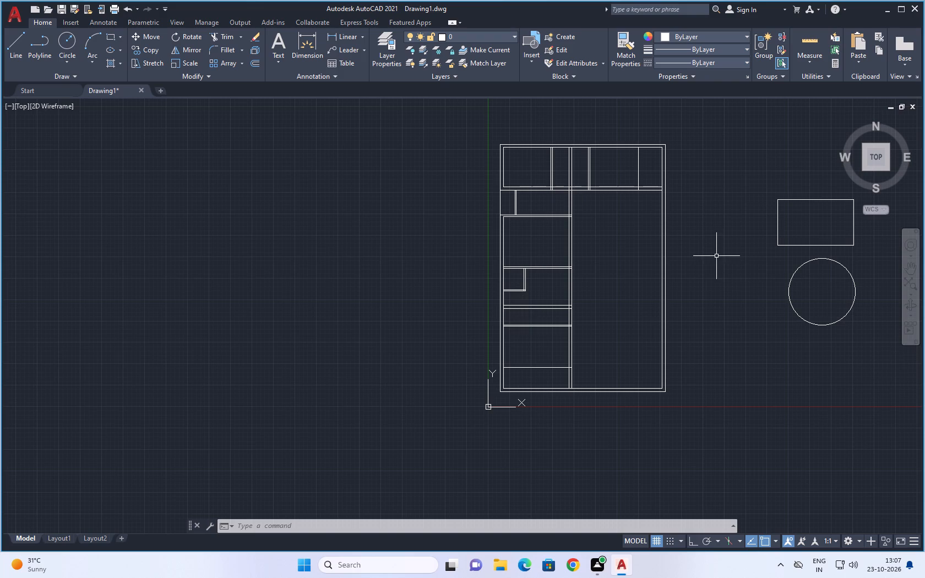
click(796, 316)
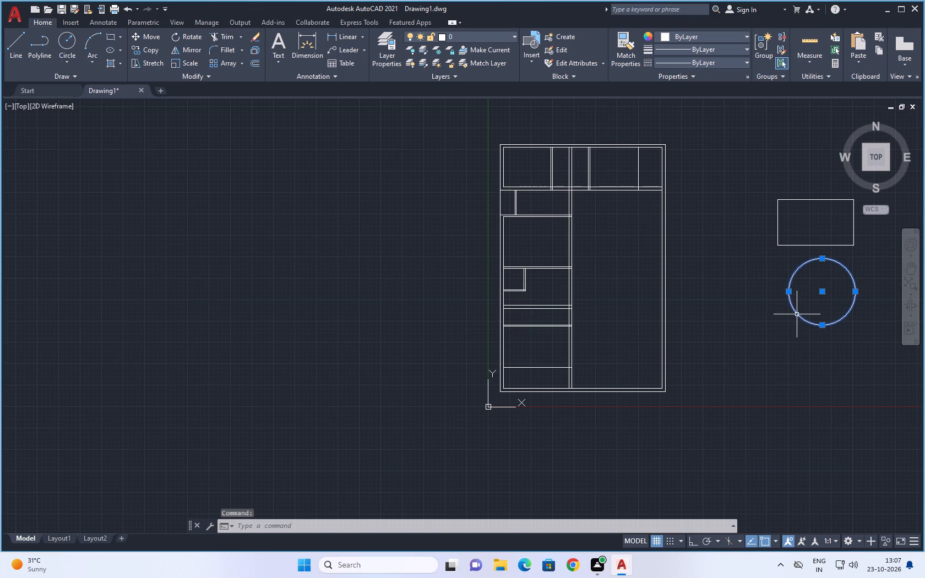
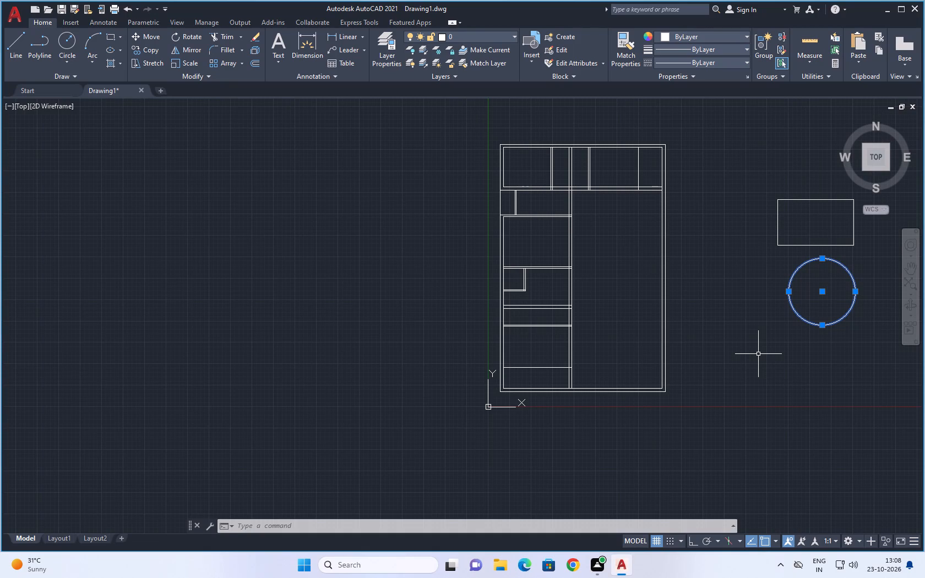
Draw a circle with a radius of about 5'-7" between the house plan and the existing sample circle.
click(734, 337)
drag(811, 422, 817, 422)
drag(817, 422, 818, 423)
key(space)
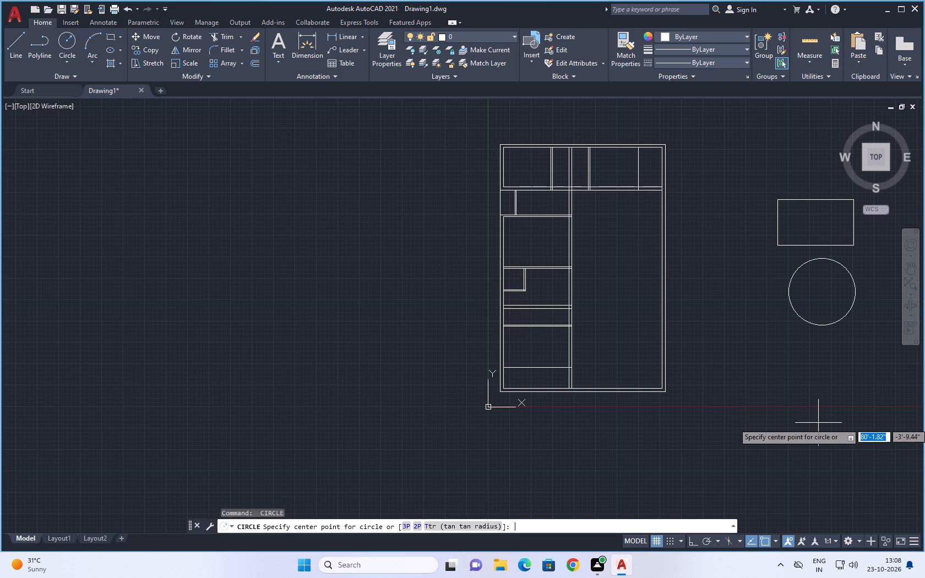
click(718, 310)
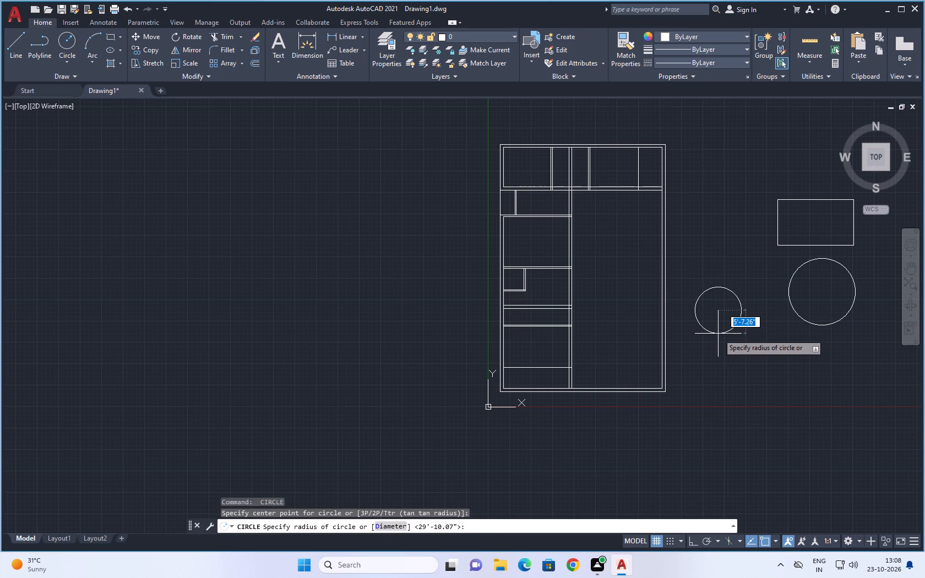
click(718, 334)
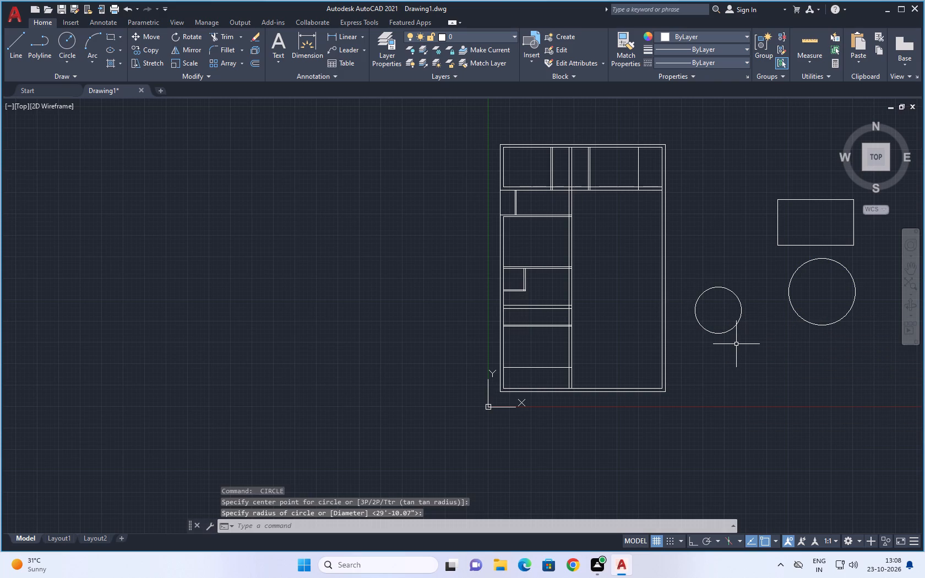
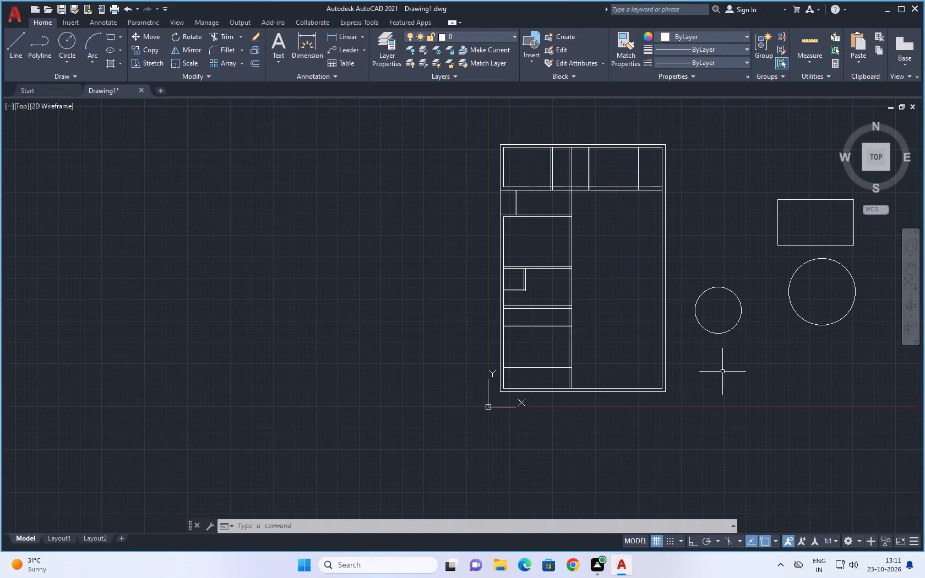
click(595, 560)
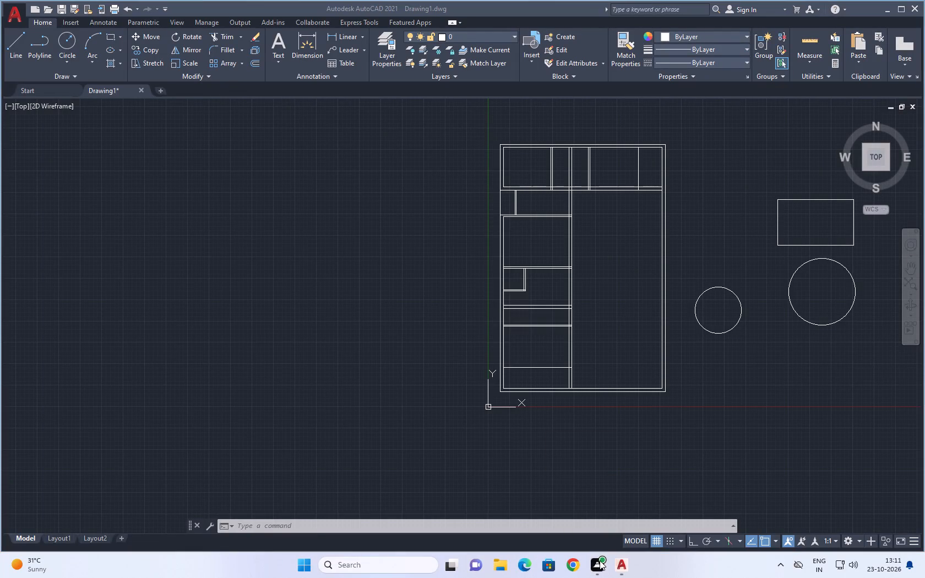
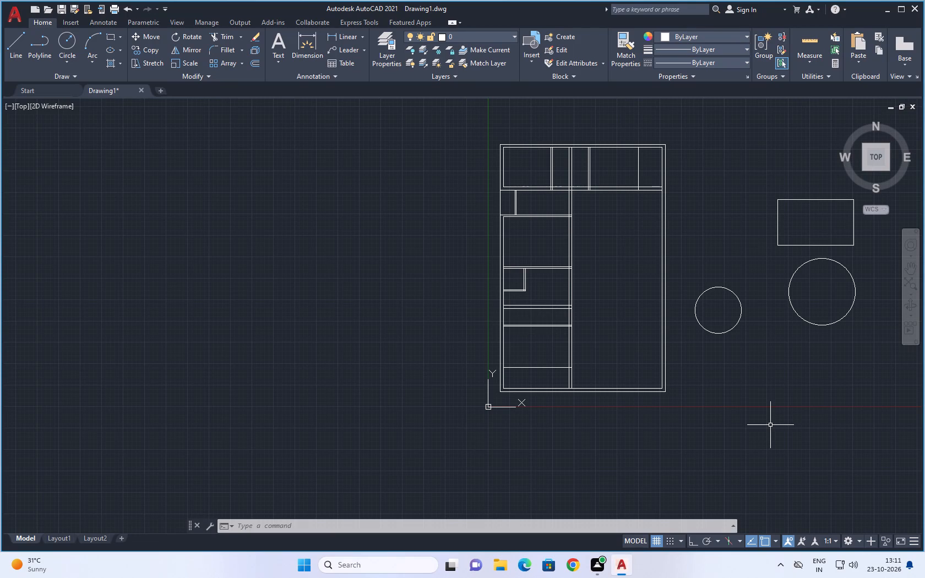
Draw a circle centred just above the sample rectangle's upper-left corner, overlapping that corner and slightly larger than the circle below the rectangle.
key(space)
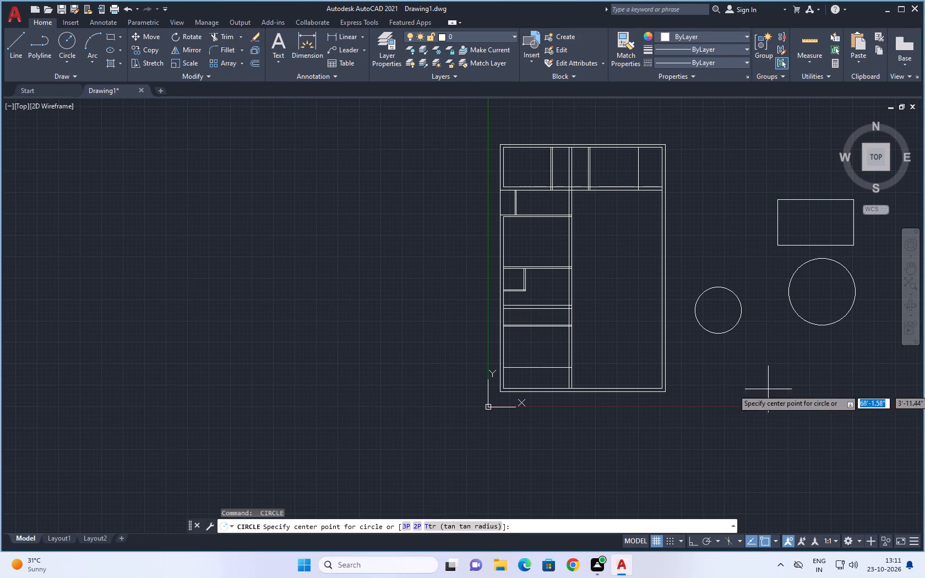
click(772, 188)
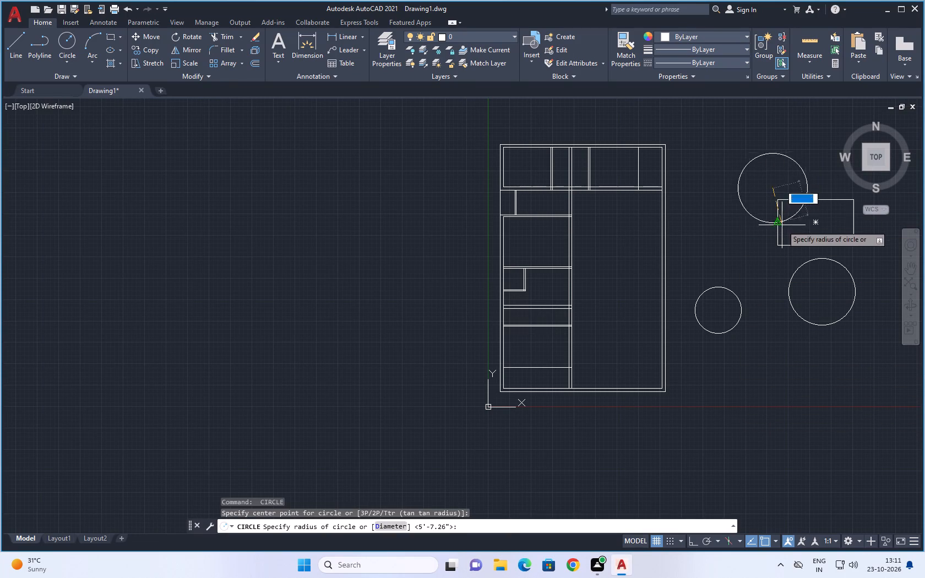
click(782, 225)
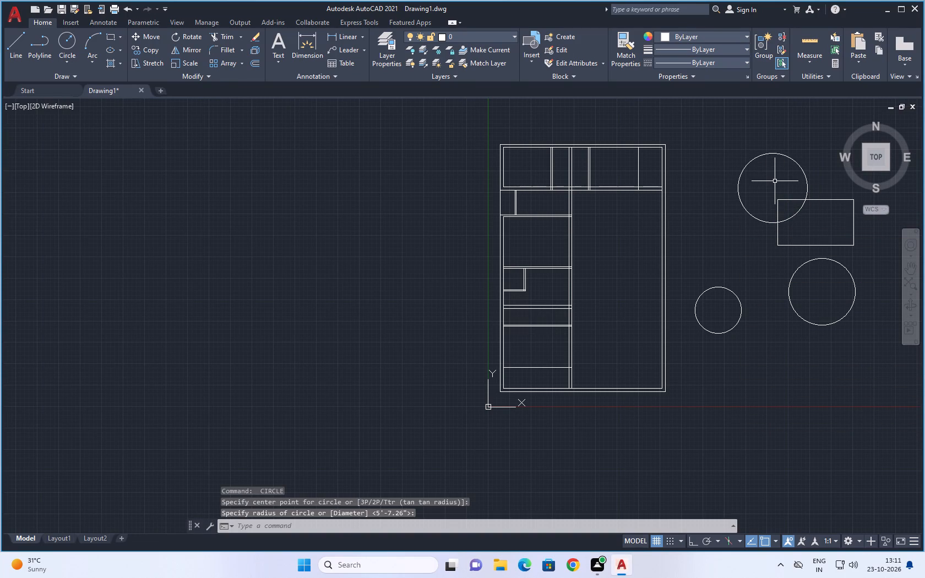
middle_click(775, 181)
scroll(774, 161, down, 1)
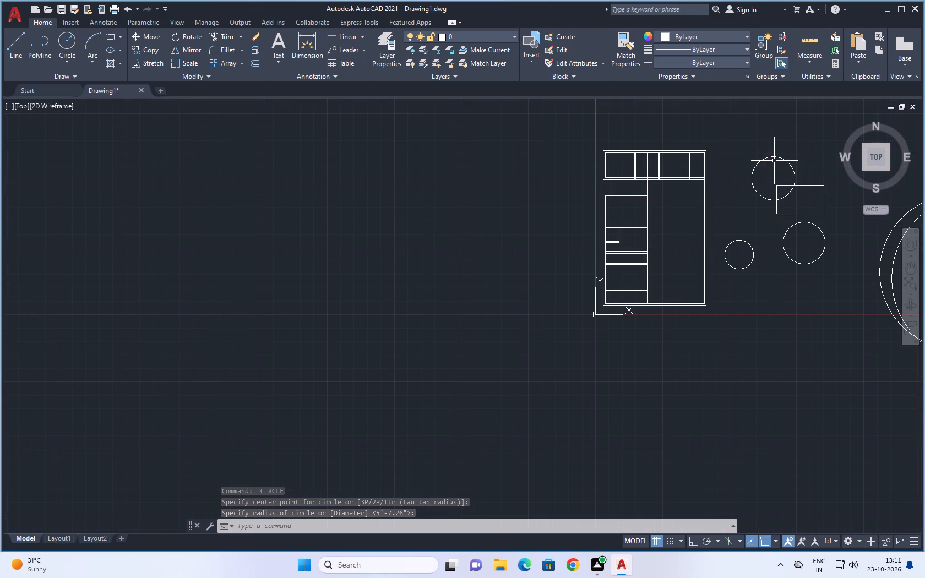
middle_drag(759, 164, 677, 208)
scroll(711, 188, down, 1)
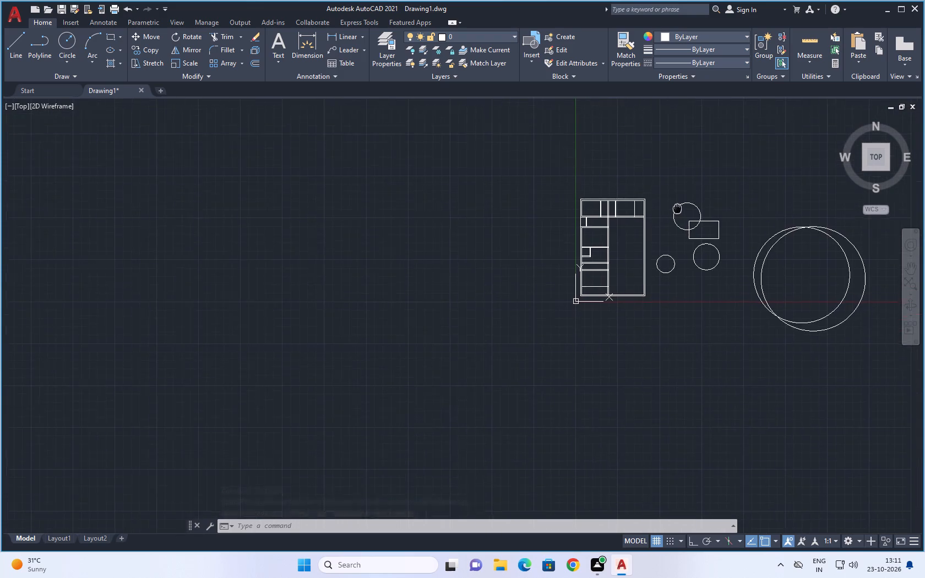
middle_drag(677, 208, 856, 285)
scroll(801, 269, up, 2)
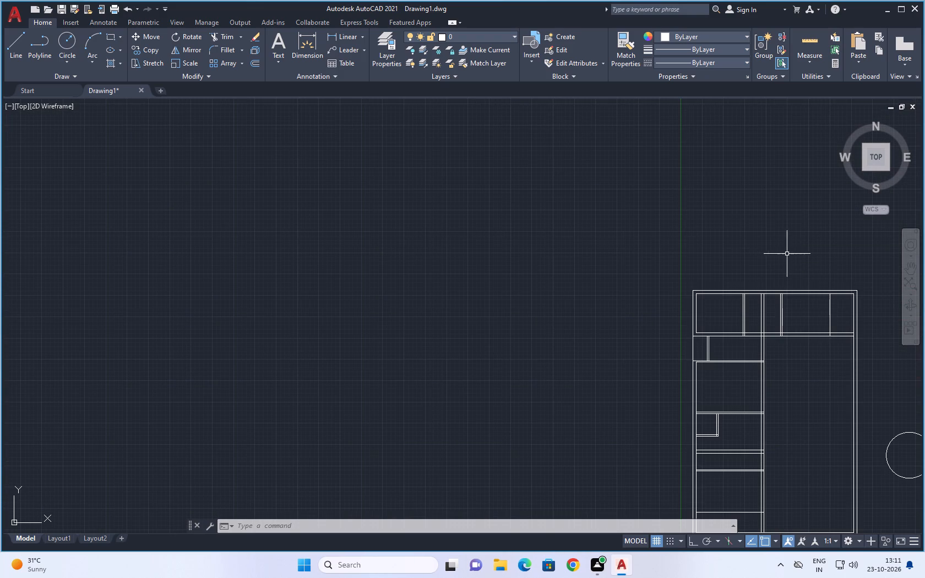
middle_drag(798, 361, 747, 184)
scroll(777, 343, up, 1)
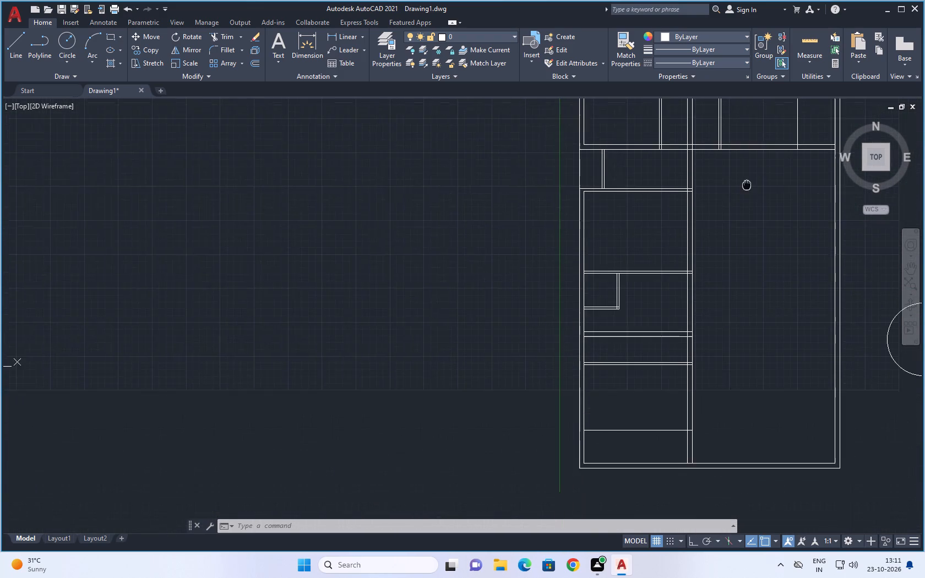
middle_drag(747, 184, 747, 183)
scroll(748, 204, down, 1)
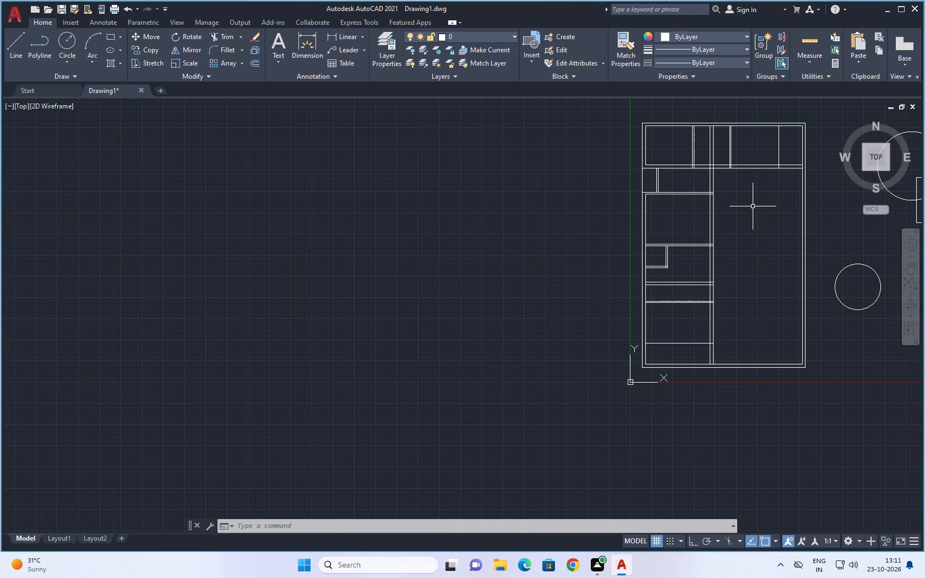
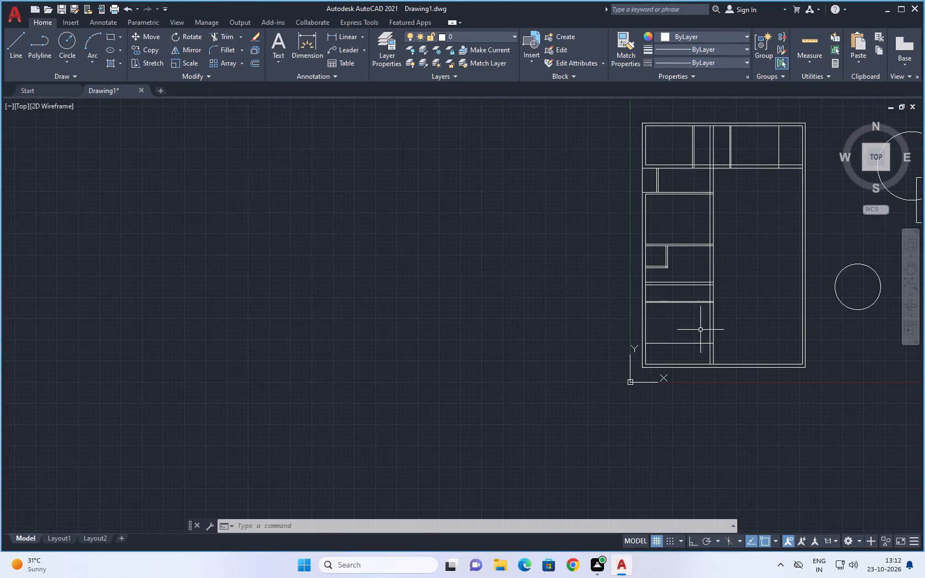
Draw a circle centred on the lower-left edge of the circle below the sample rectangle, overlapping it and slightly larger.
key(space)
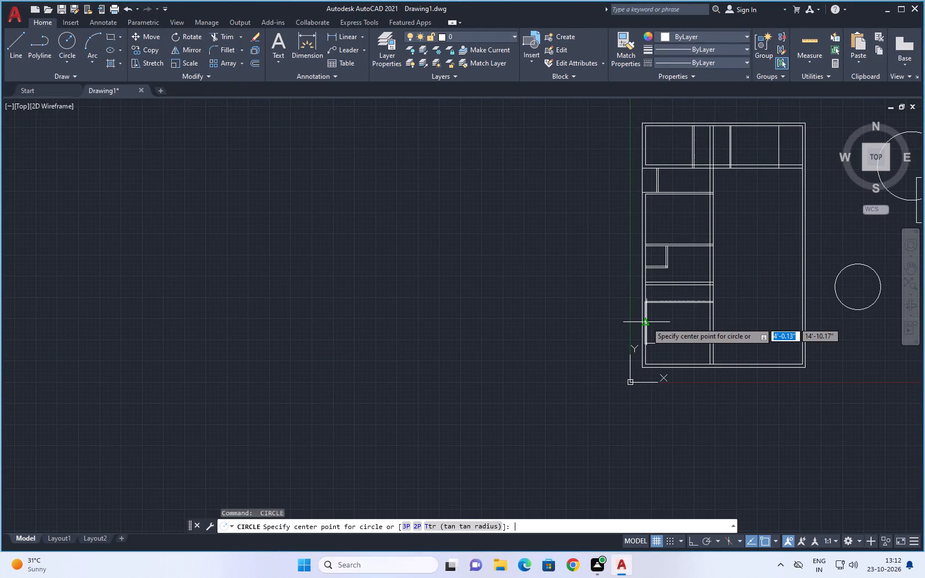
click(844, 306)
click(835, 330)
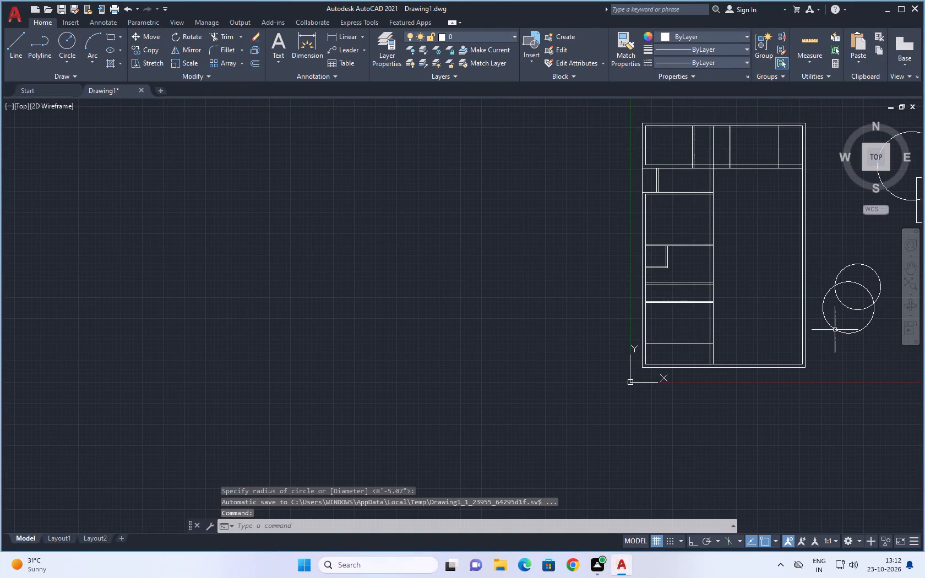
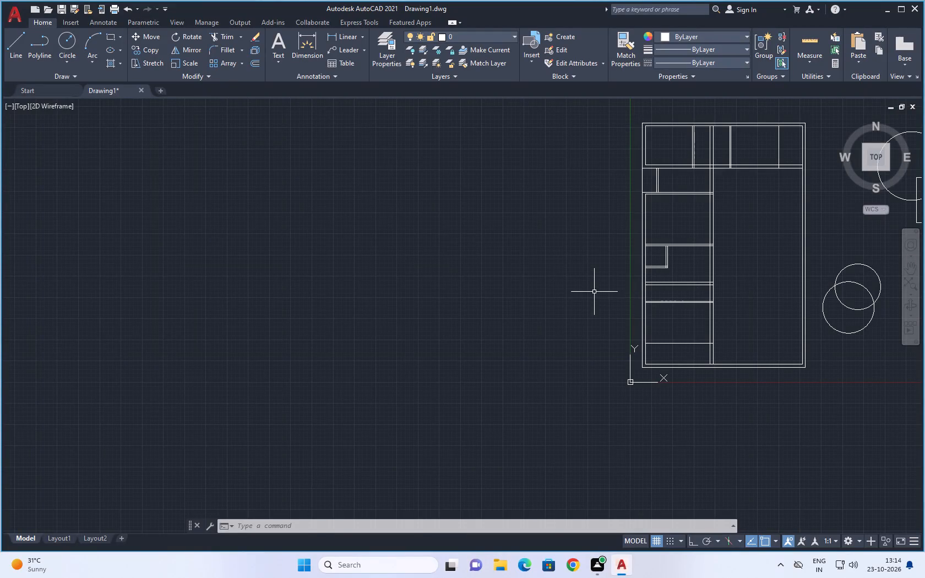
Draw another circle just below the two overlapping circles, its edge meeting the bottom of the lower one and about the same size.
right_click(825, 393)
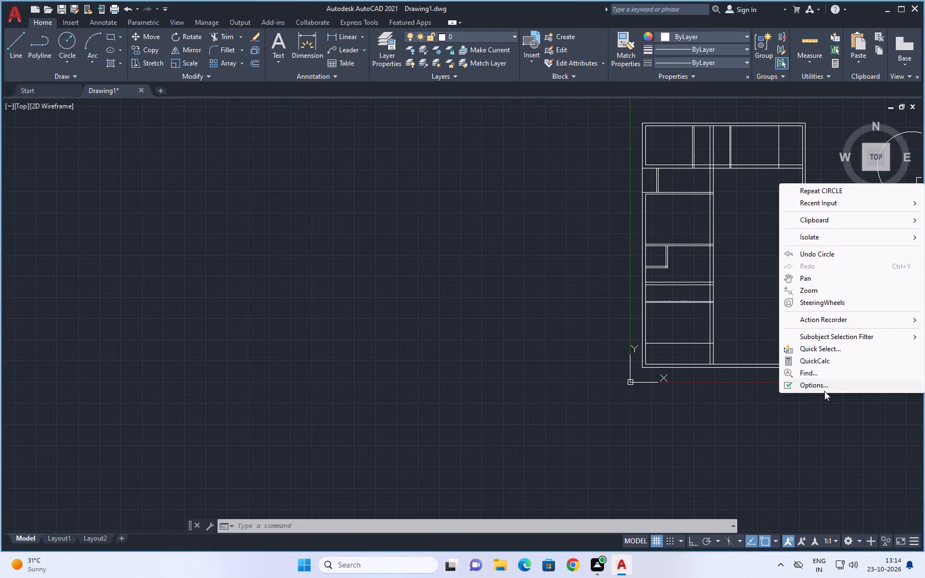
click(839, 187)
click(862, 356)
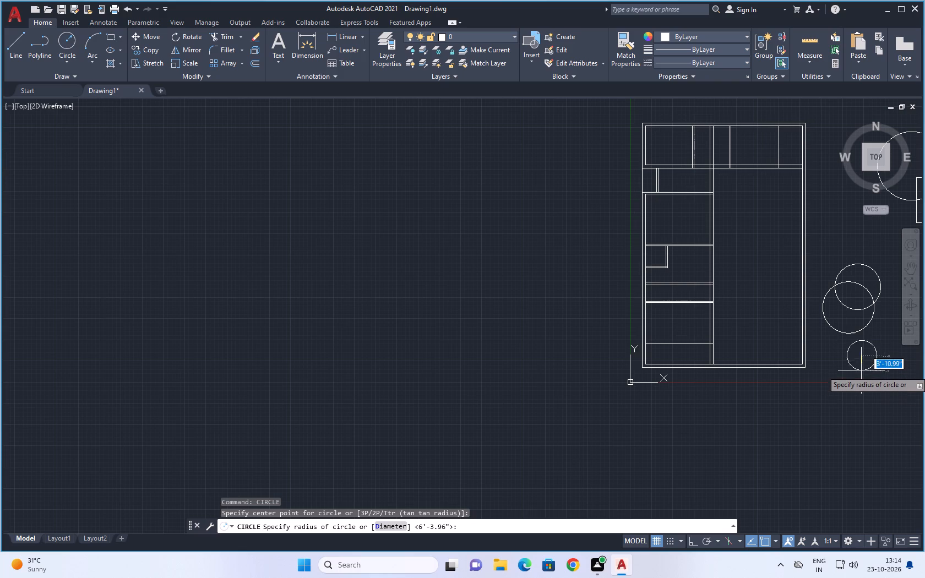
click(846, 335)
right_click(846, 334)
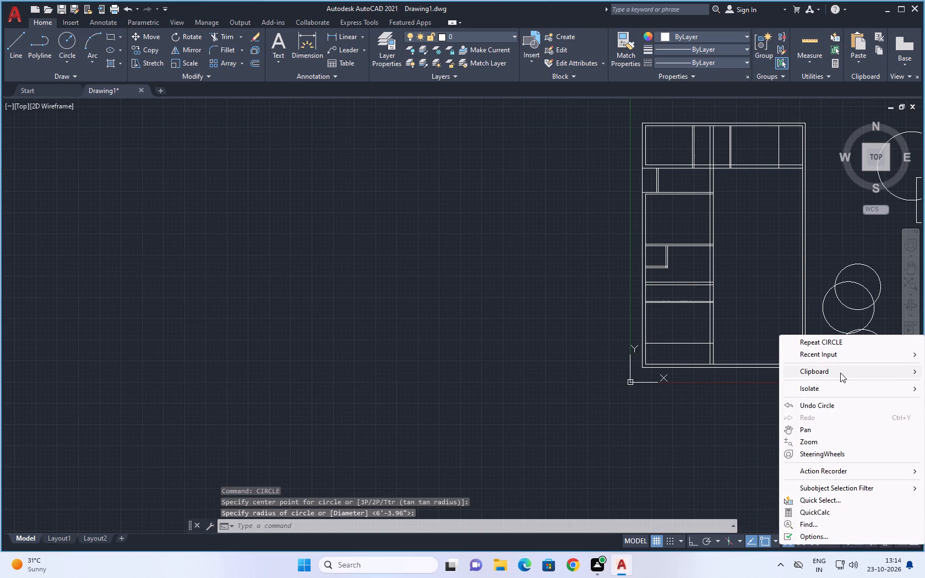
drag(776, 439, 786, 441)
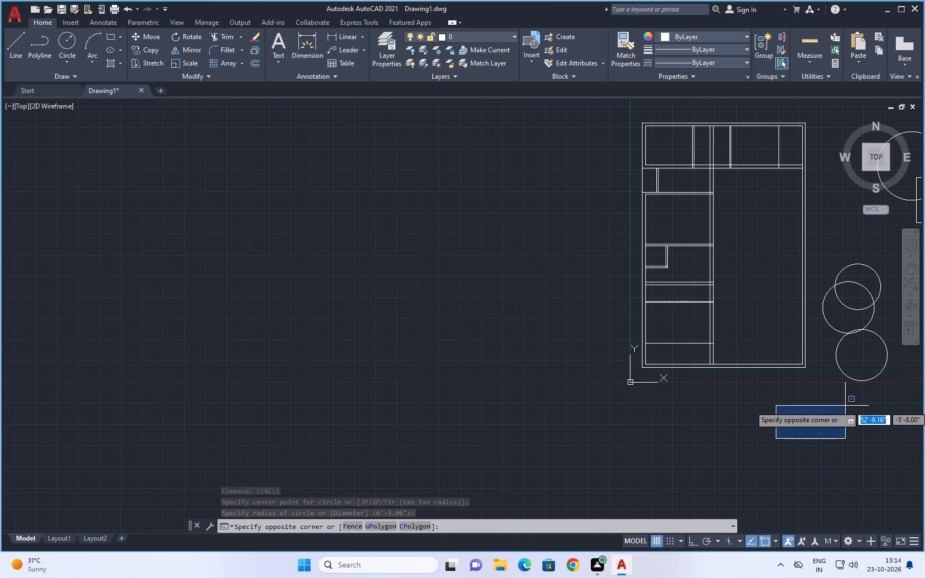
click(847, 413)
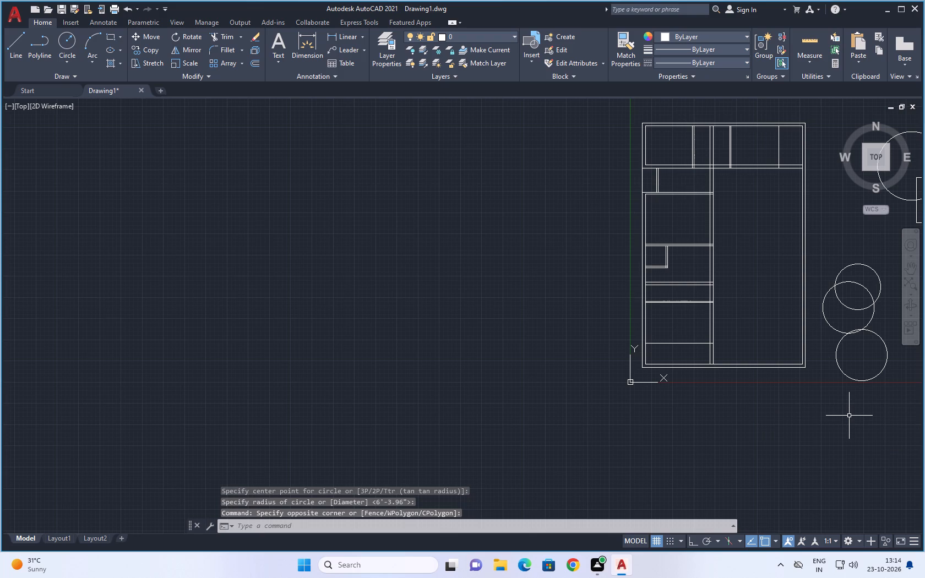
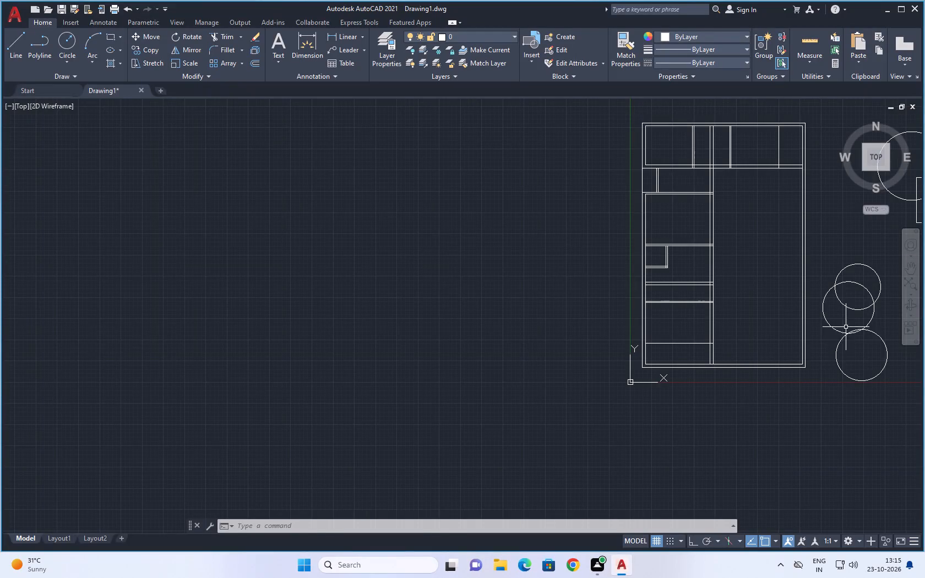
Draw another circle directly below the lowest one in the column beside the plan, slightly larger and crossing its bottom edge.
right_click(851, 356)
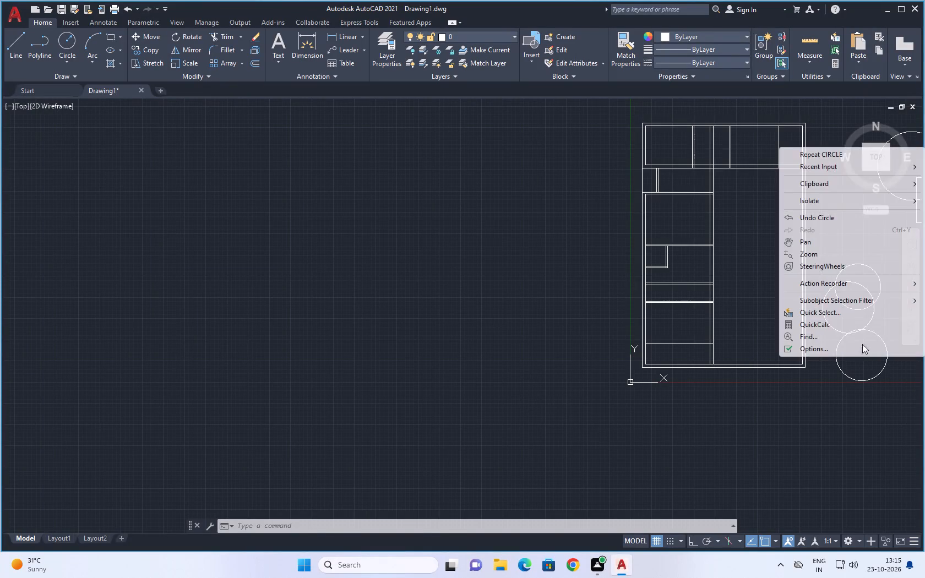
click(825, 155)
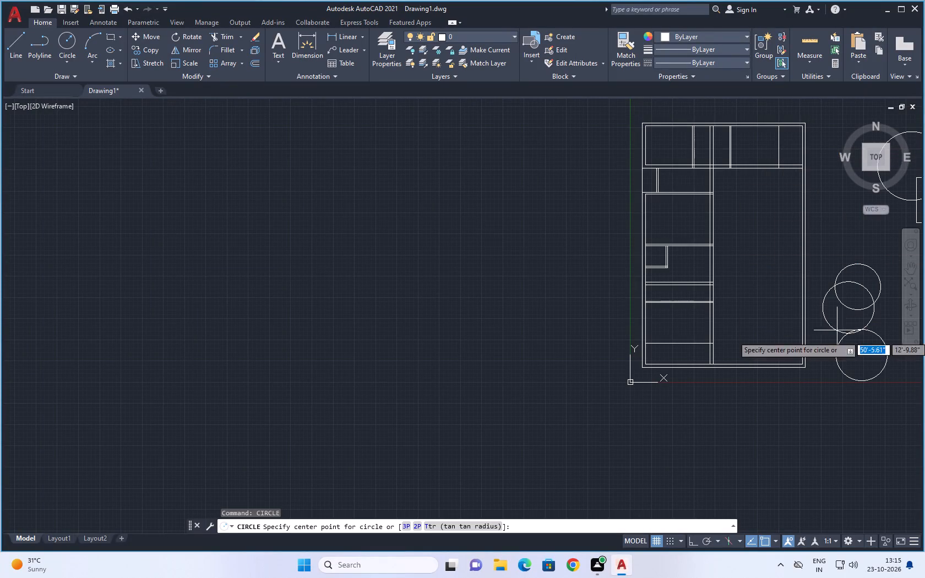
click(847, 403)
click(854, 430)
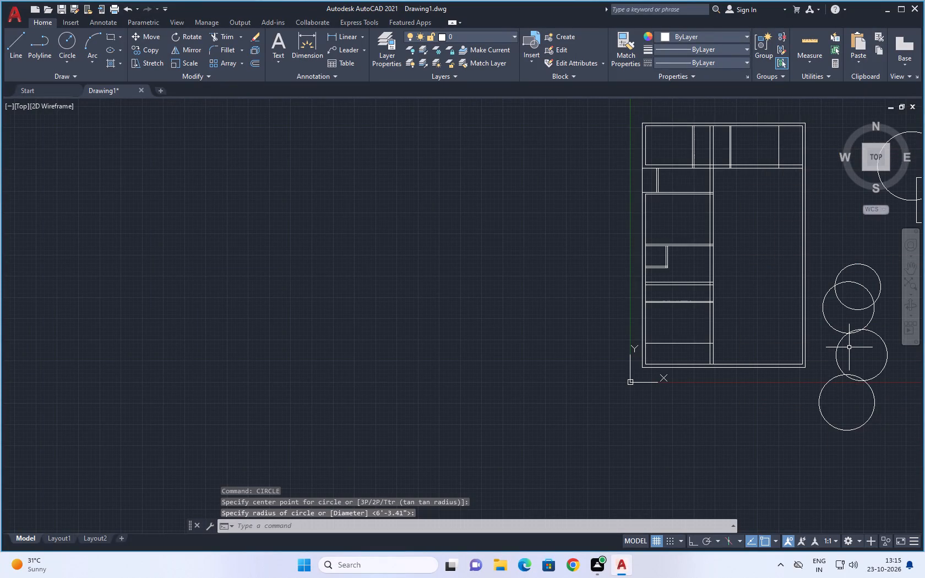
Erase the two large overlapping circles to the far right of the floor plan, beyond the sample rectangle.
scroll(685, 260, down, 1)
middle_drag(684, 264, 675, 281)
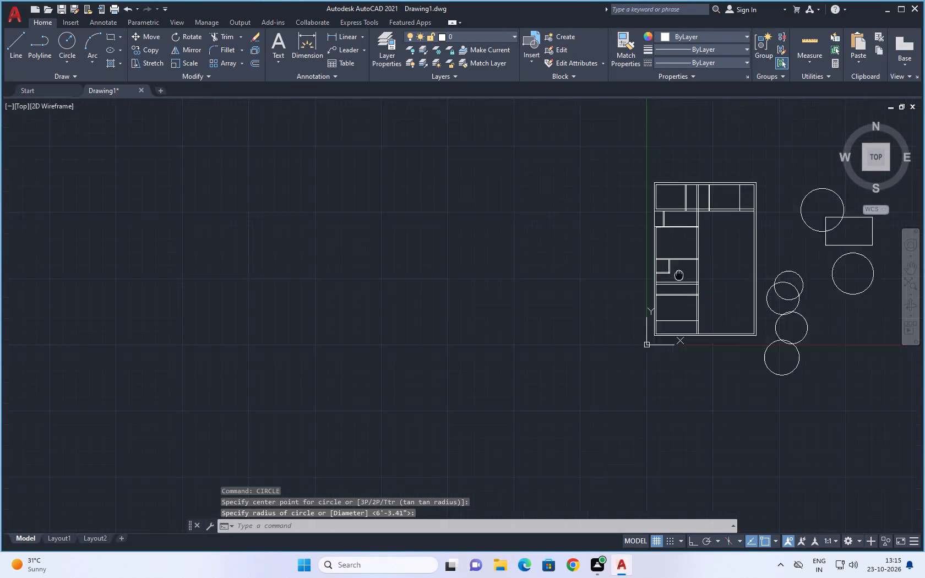
middle_drag(675, 281, 709, 391)
scroll(708, 394, up, 2)
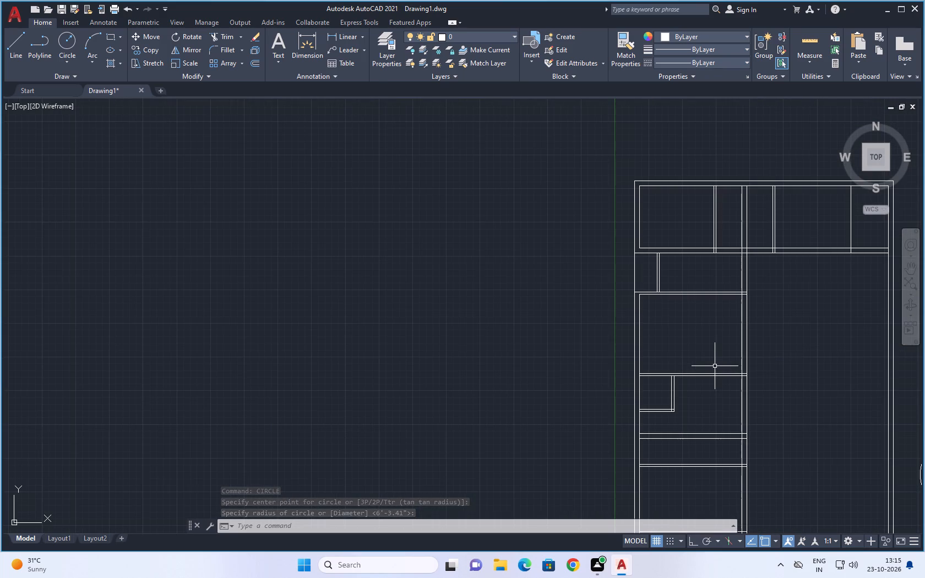
middle_drag(698, 358, 410, 215)
scroll(406, 215, down, 1)
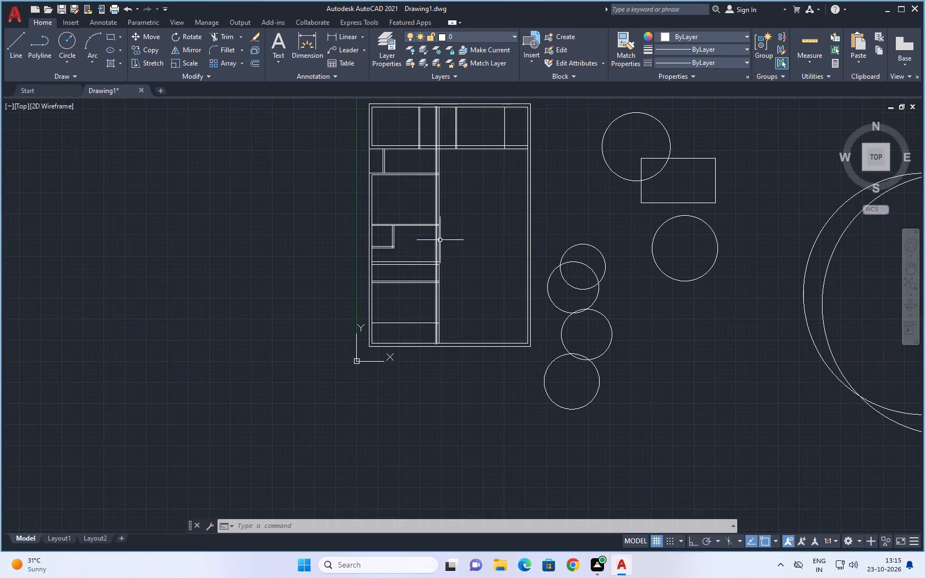
scroll(684, 231, down, 2)
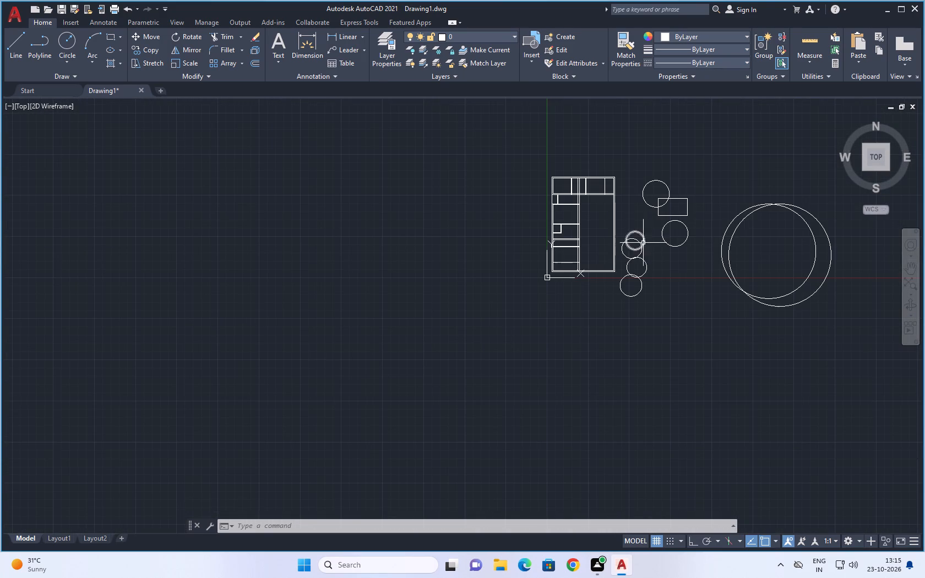
right_drag(822, 158, 796, 244)
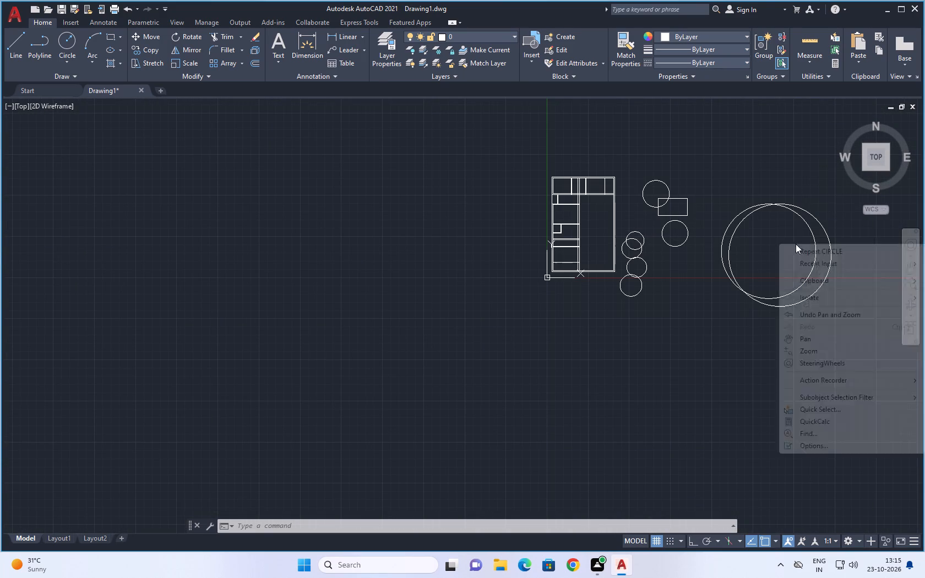
click(815, 156)
drag(815, 158, 787, 303)
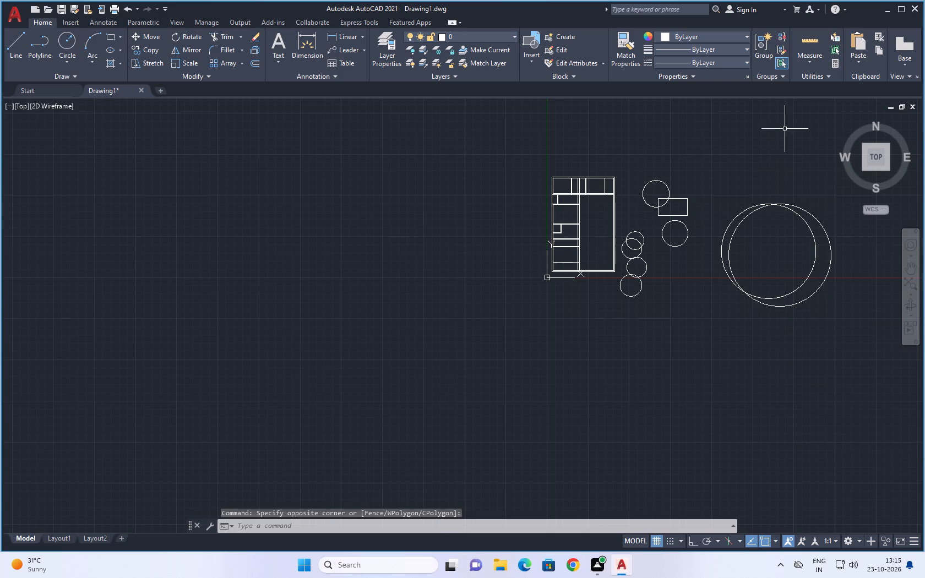
drag(787, 126, 757, 401)
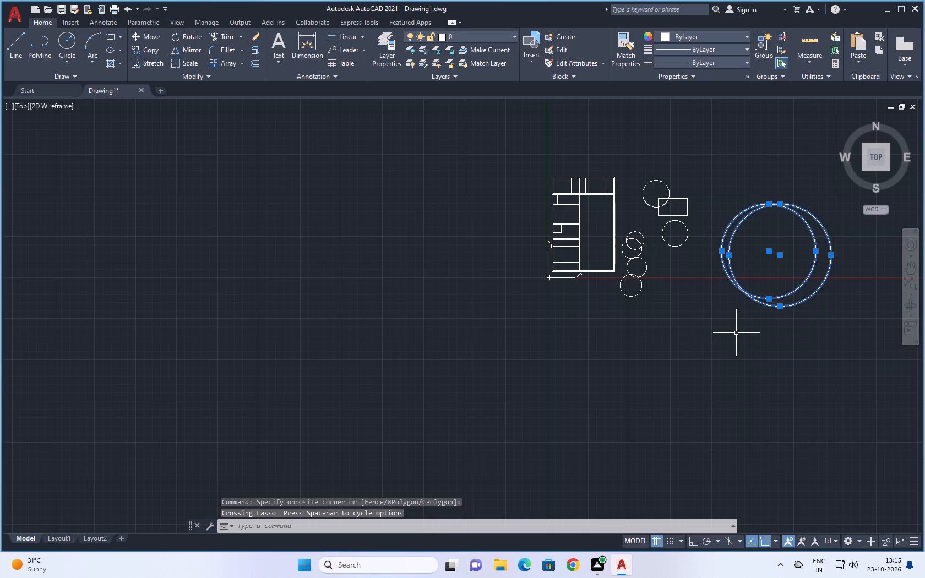
key(Delete)
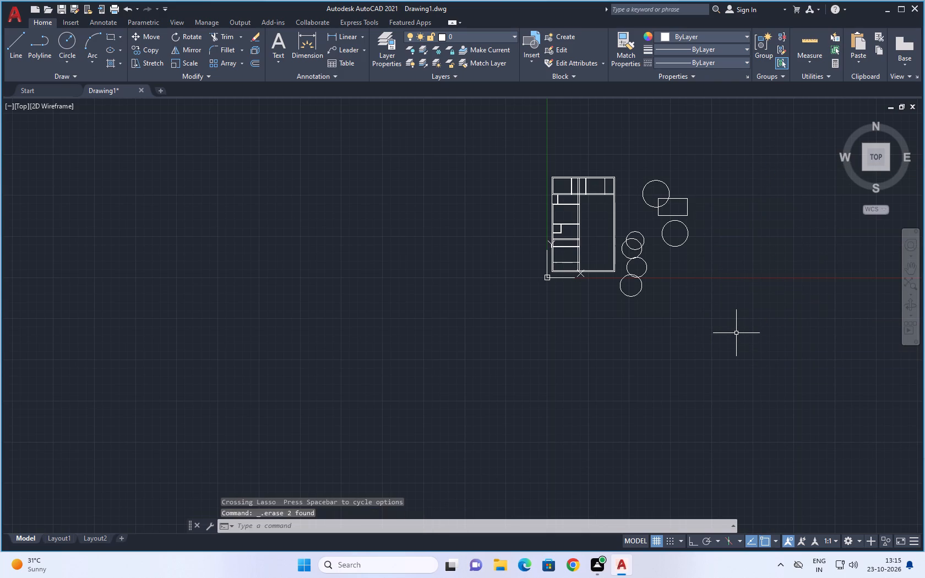
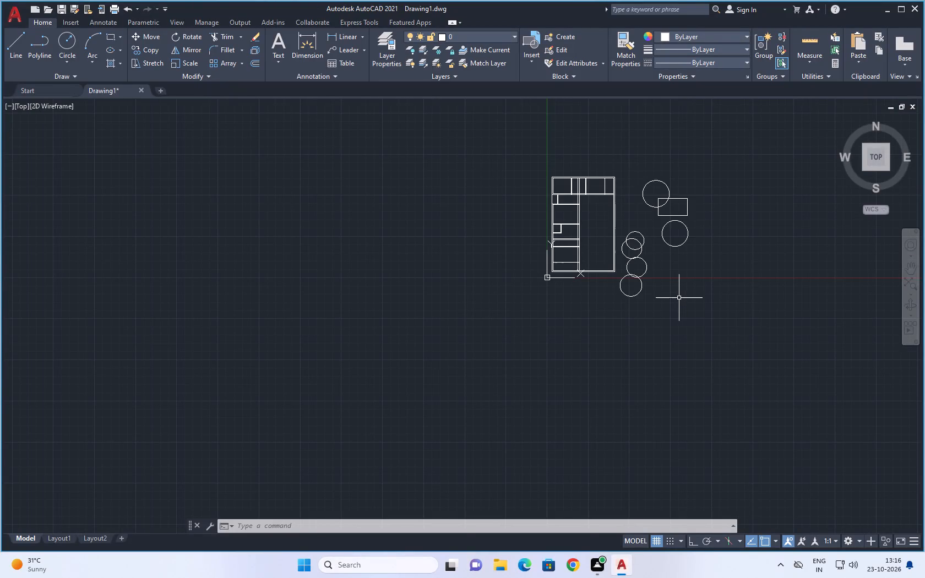
Erase the sample rectangle together with the circle overlapping its corner and the circle just below it, beside the floor plan.
middle_click(678, 242)
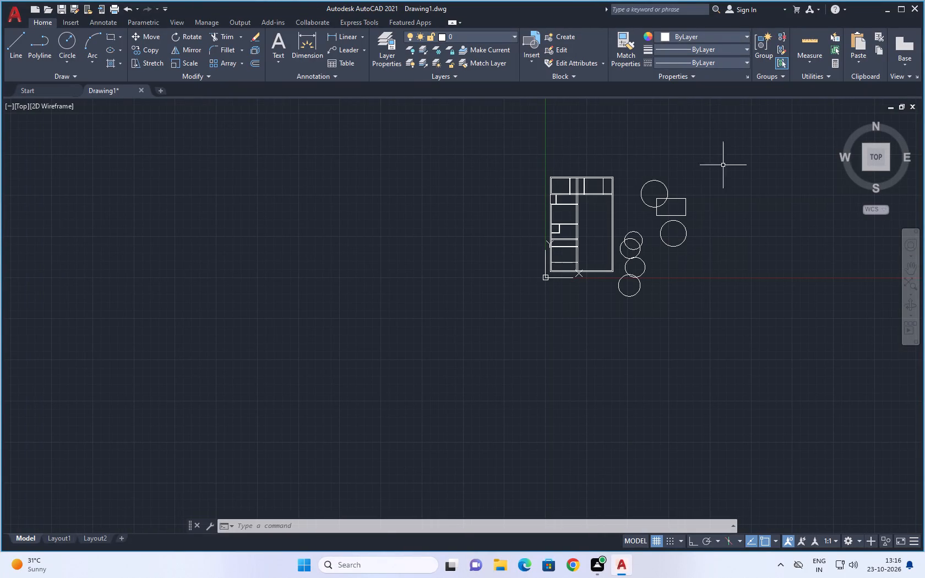
drag(749, 154, 643, 153)
key(Delete)
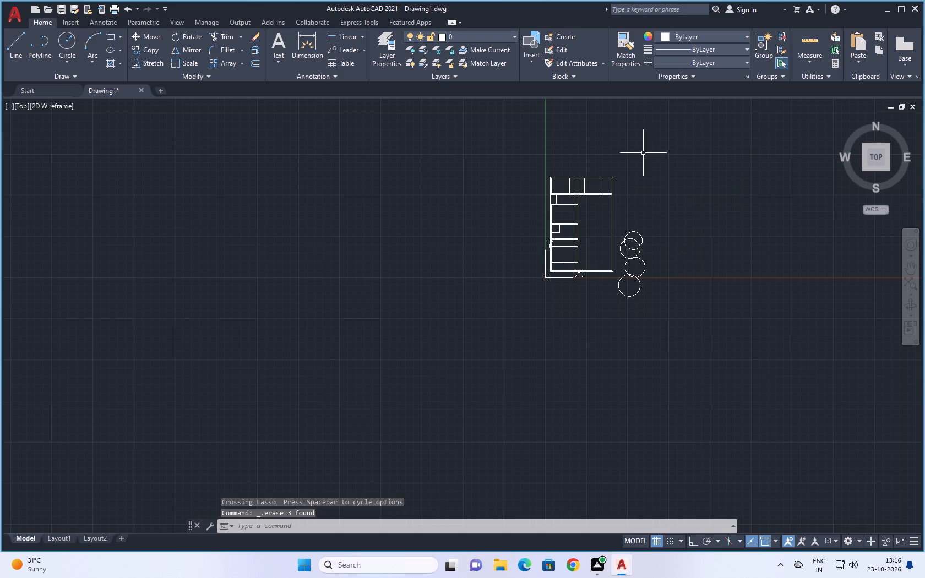
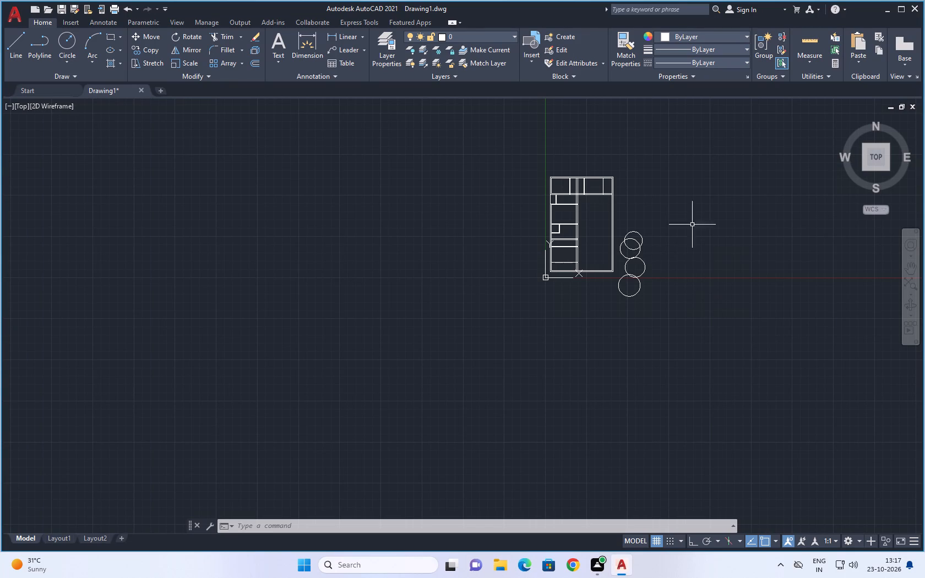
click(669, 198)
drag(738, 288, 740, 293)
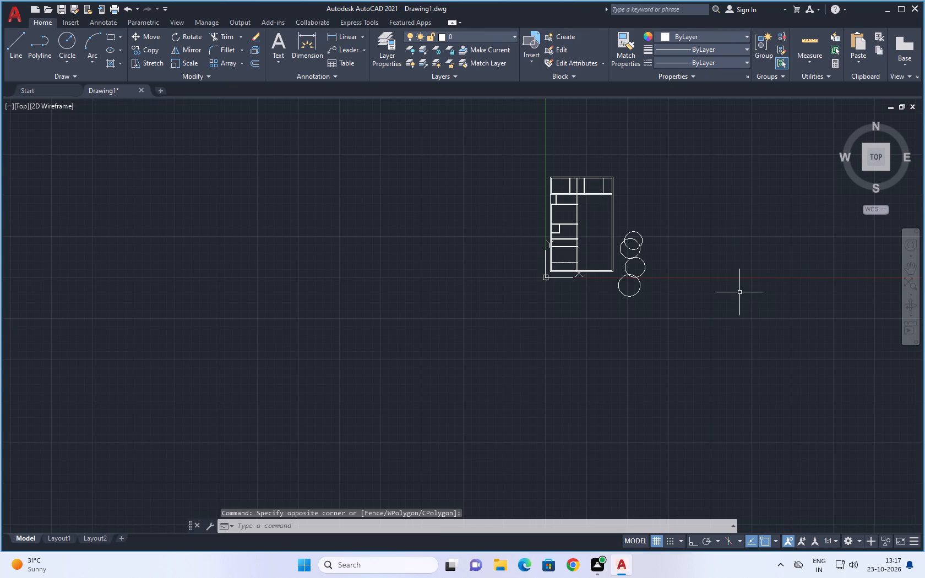
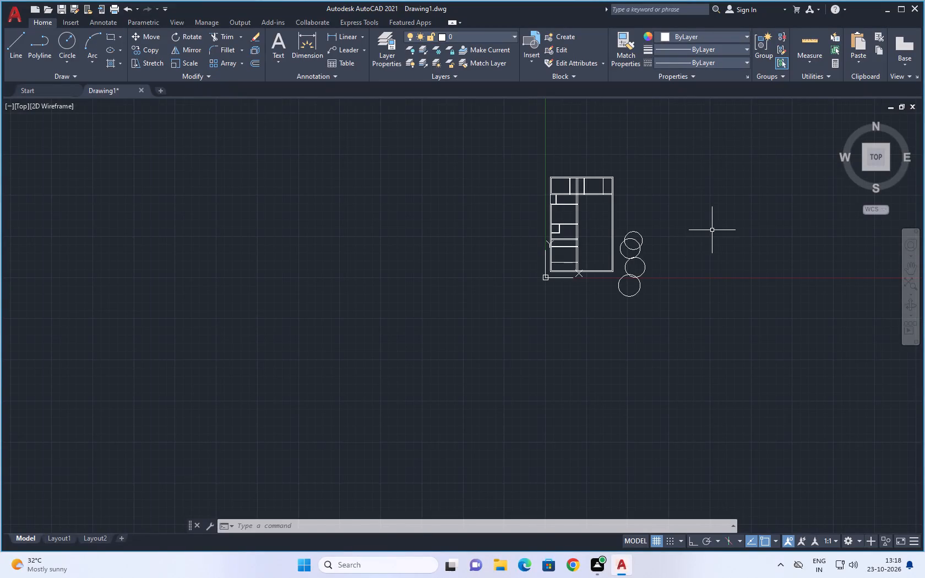
Erase the four practice circles beside the lower right corner of the floor plan.
click(712, 230)
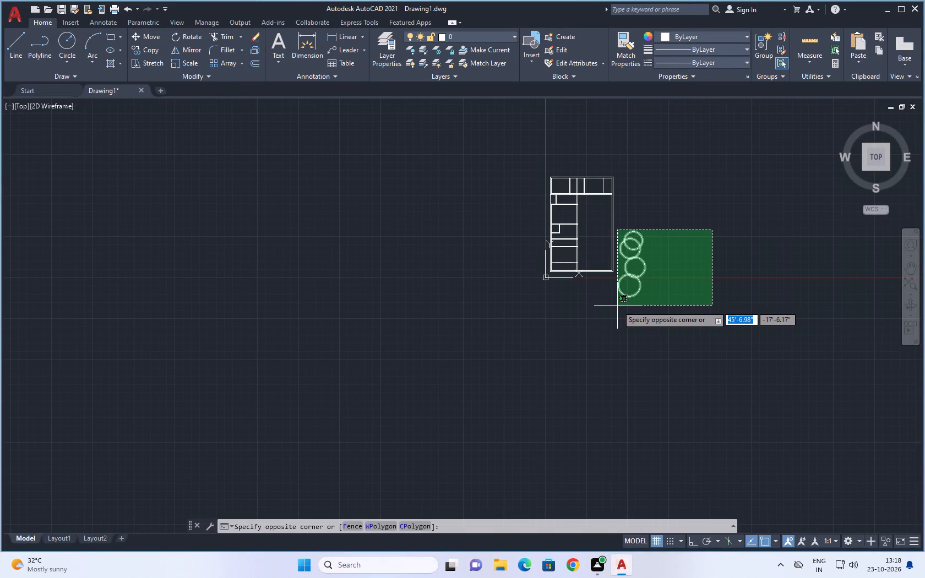
click(617, 306)
key(Delete)
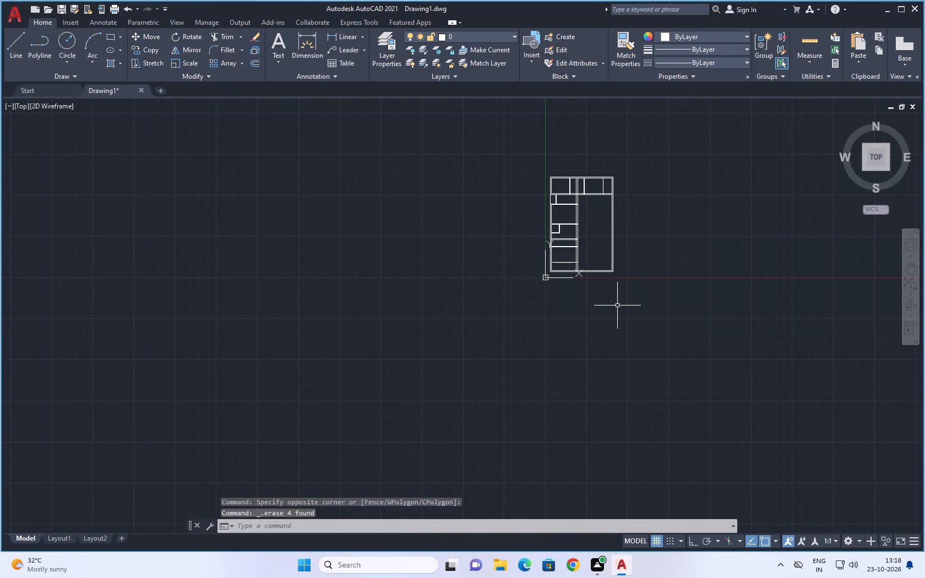
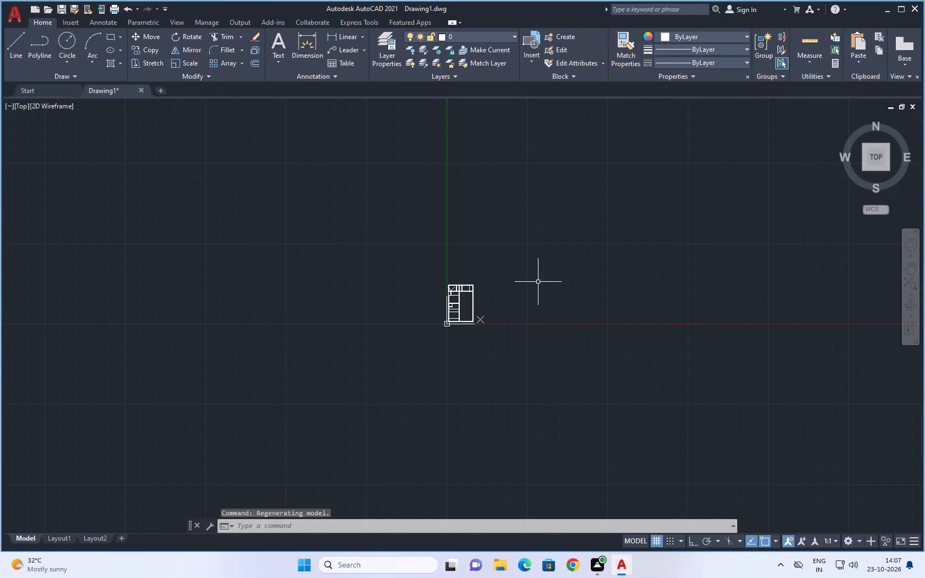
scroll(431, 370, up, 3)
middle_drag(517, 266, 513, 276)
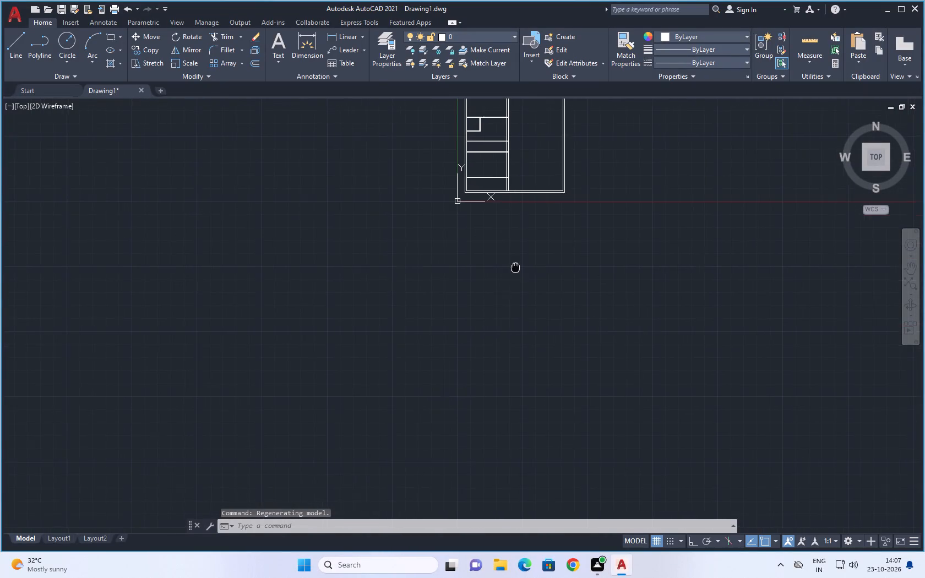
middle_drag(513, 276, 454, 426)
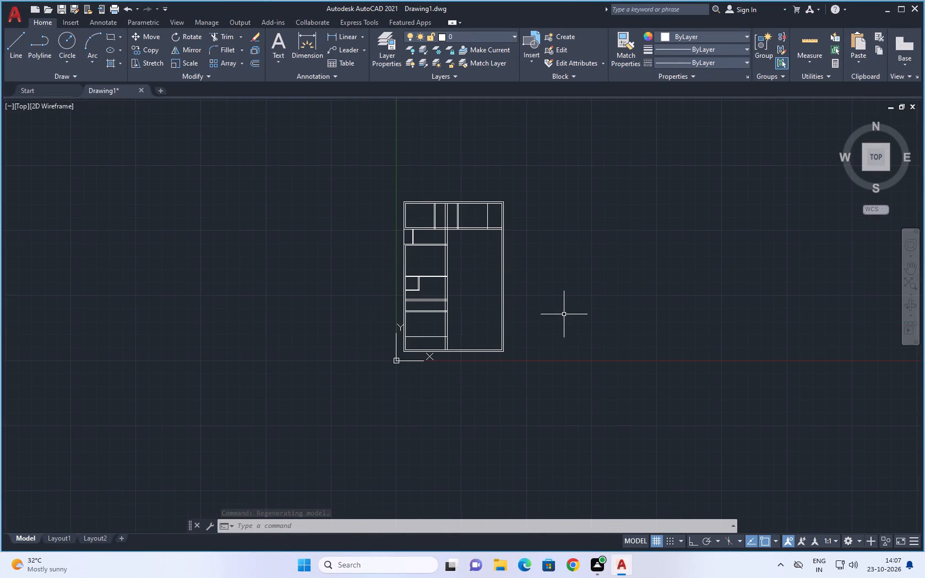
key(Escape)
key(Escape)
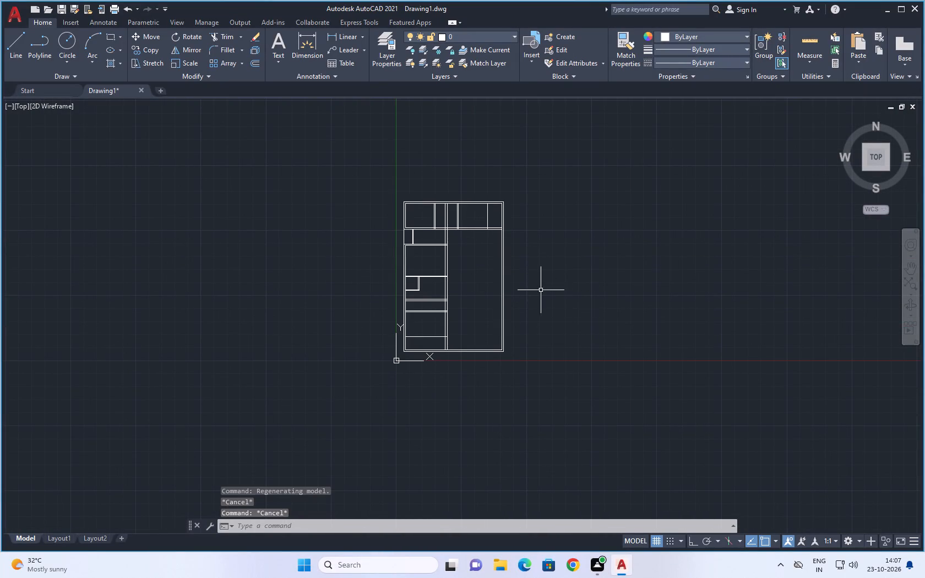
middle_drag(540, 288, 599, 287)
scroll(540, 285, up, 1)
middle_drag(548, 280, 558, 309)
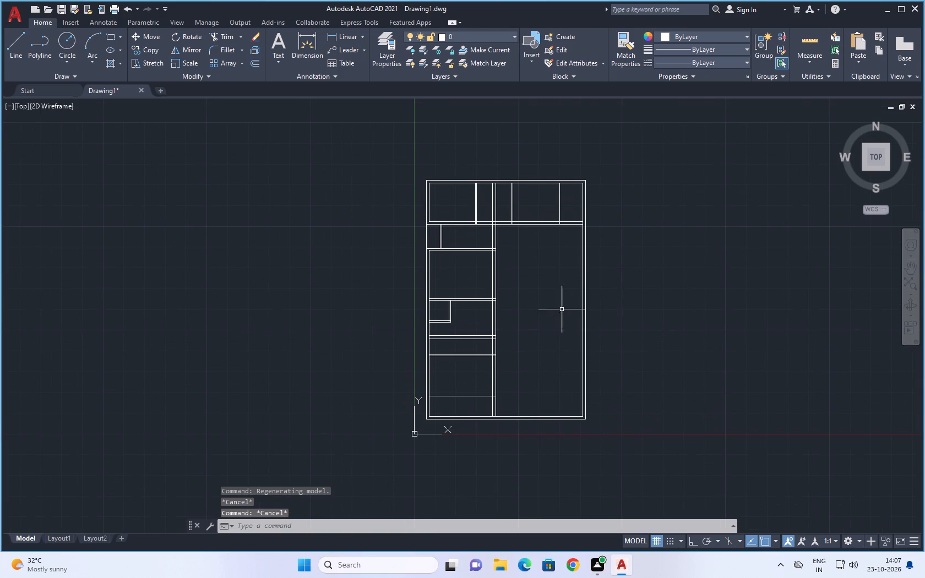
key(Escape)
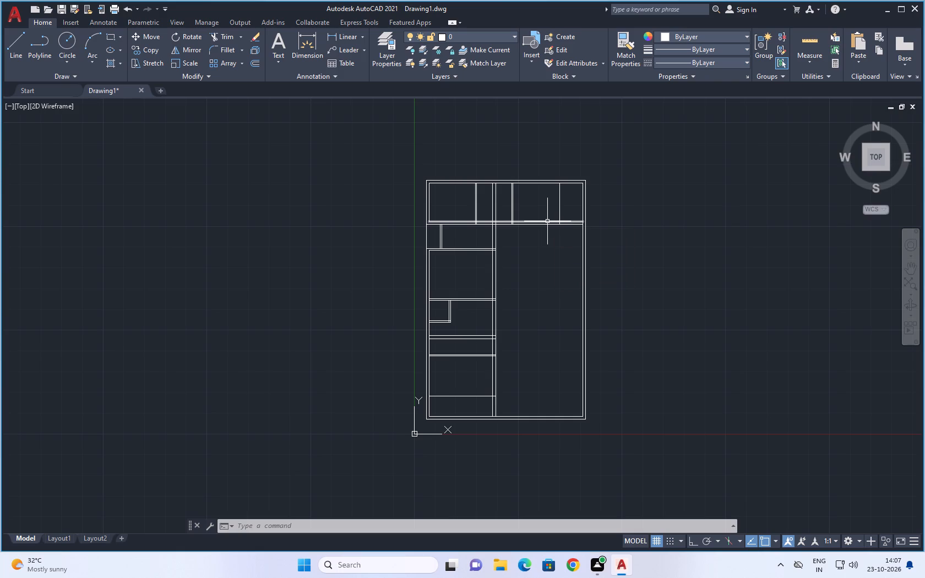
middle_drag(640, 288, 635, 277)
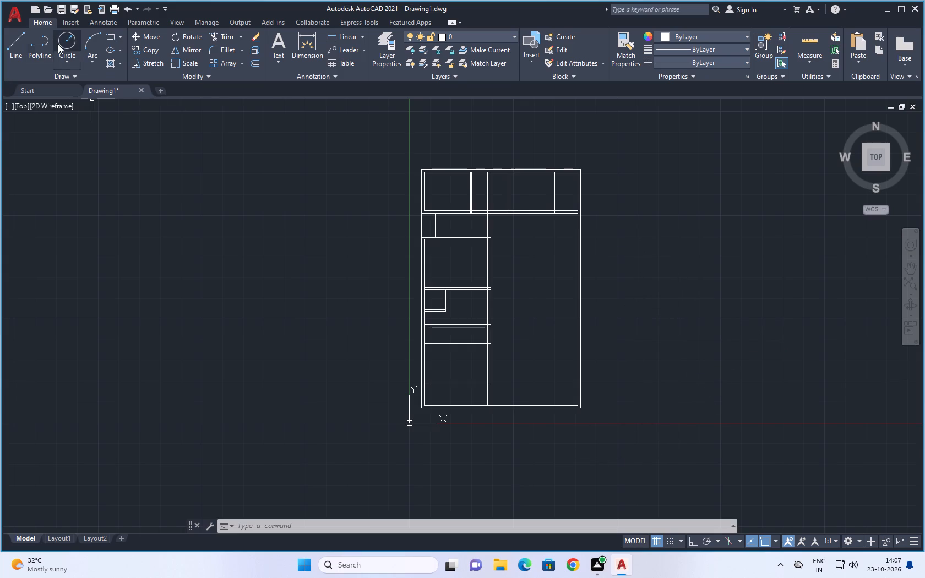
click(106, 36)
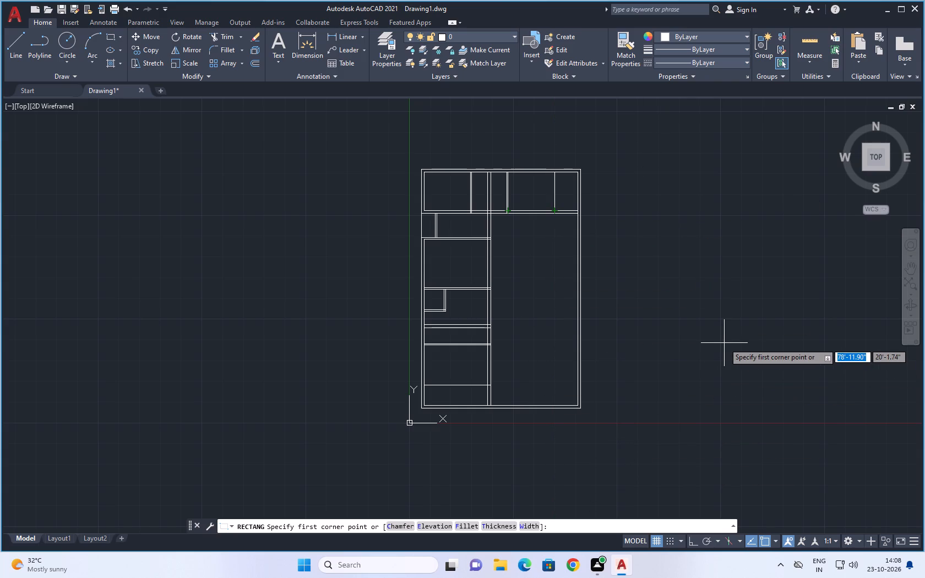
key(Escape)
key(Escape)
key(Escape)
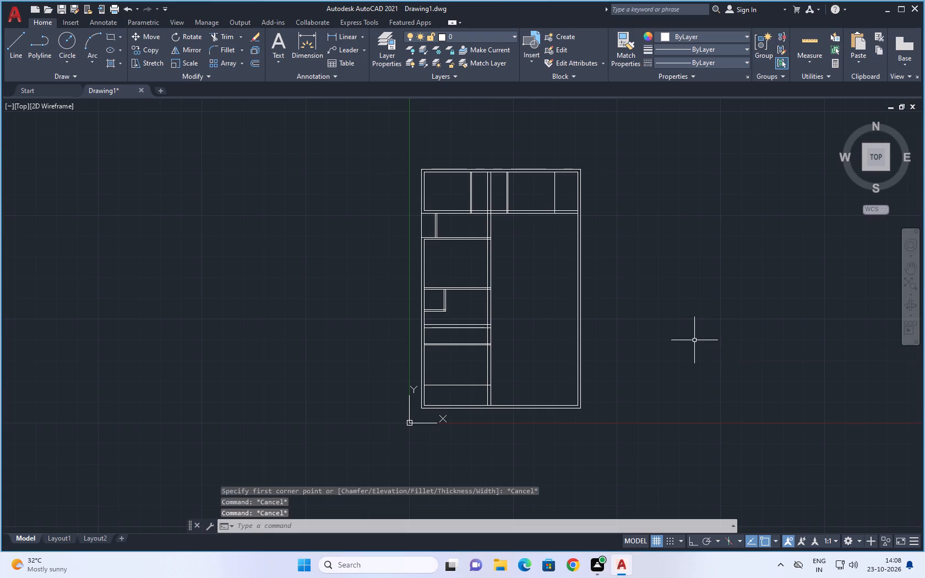
Examine the floor plan's overall layout and the partitions of the left-hand rooms.
middle_drag(709, 326, 694, 331)
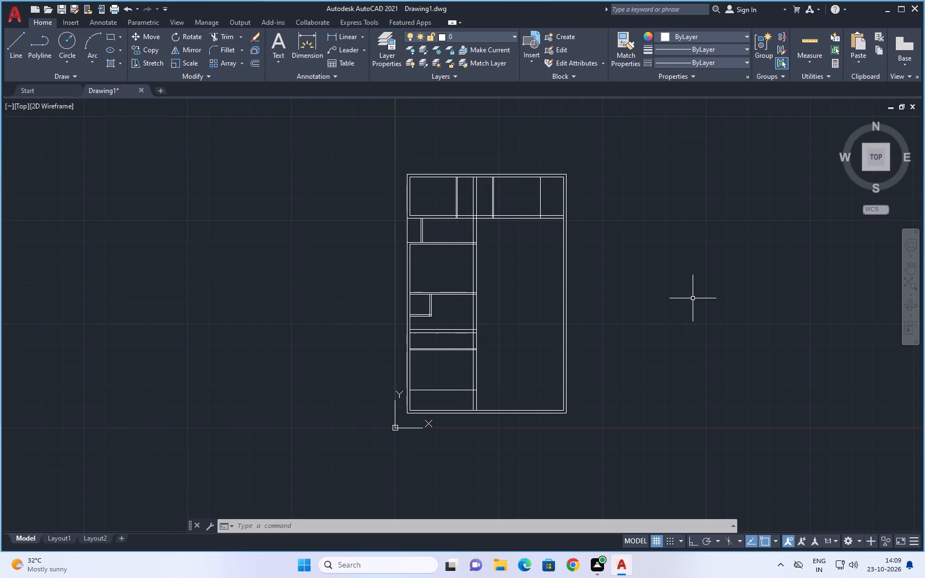
key(Escape)
key(Escape)
middle_drag(688, 285, 662, 303)
scroll(641, 310, up, 1)
middle_drag(650, 305, 703, 313)
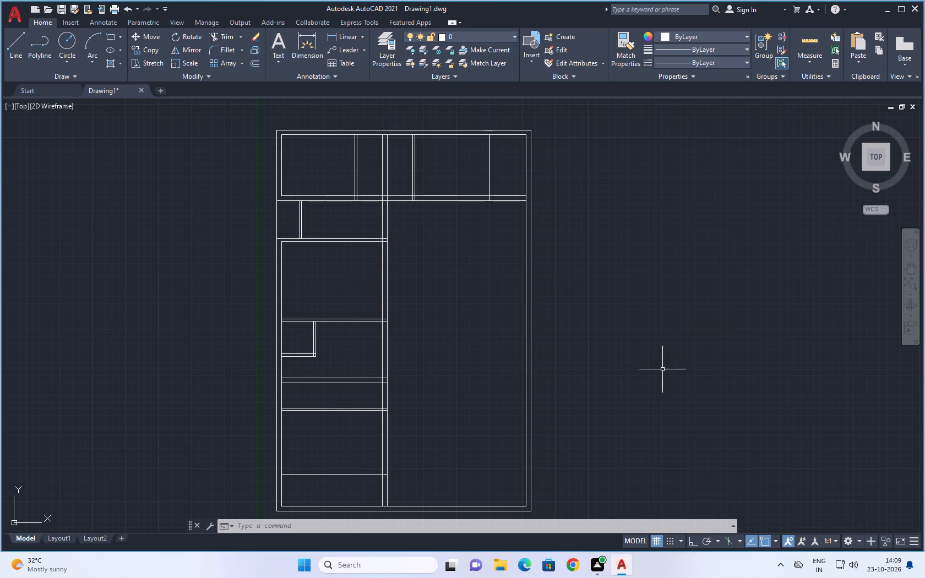
scroll(668, 369, down, 1)
middle_drag(661, 353, 645, 348)
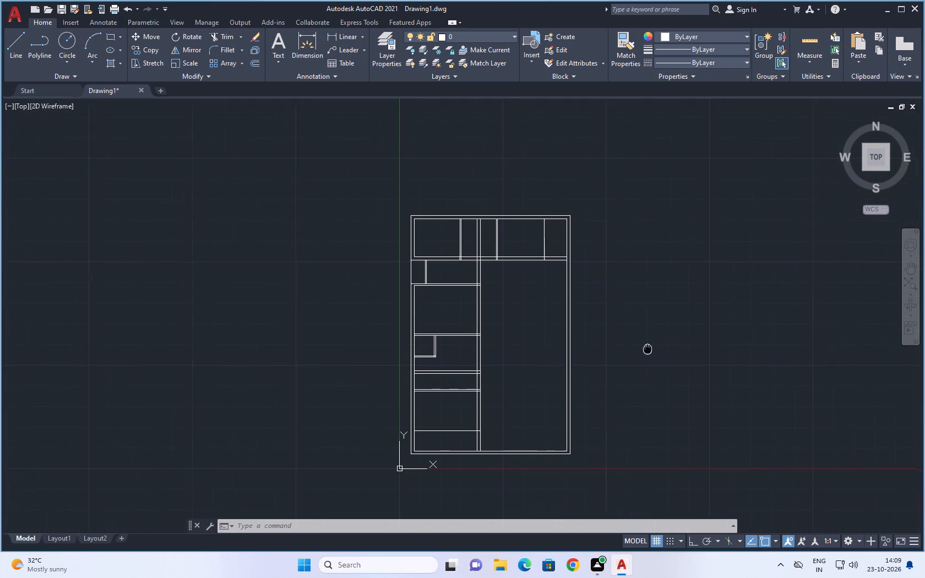
middle_drag(645, 348, 643, 348)
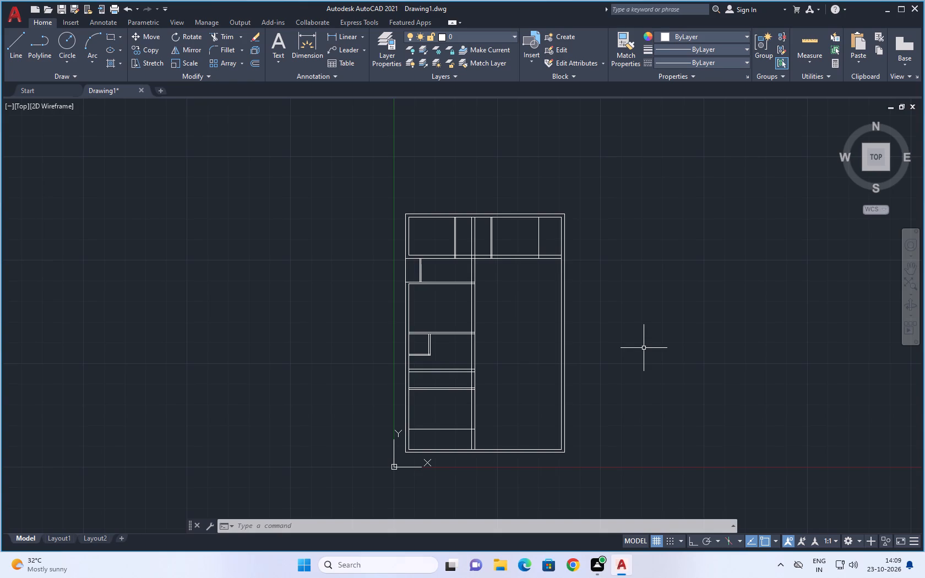
scroll(453, 344, up, 2)
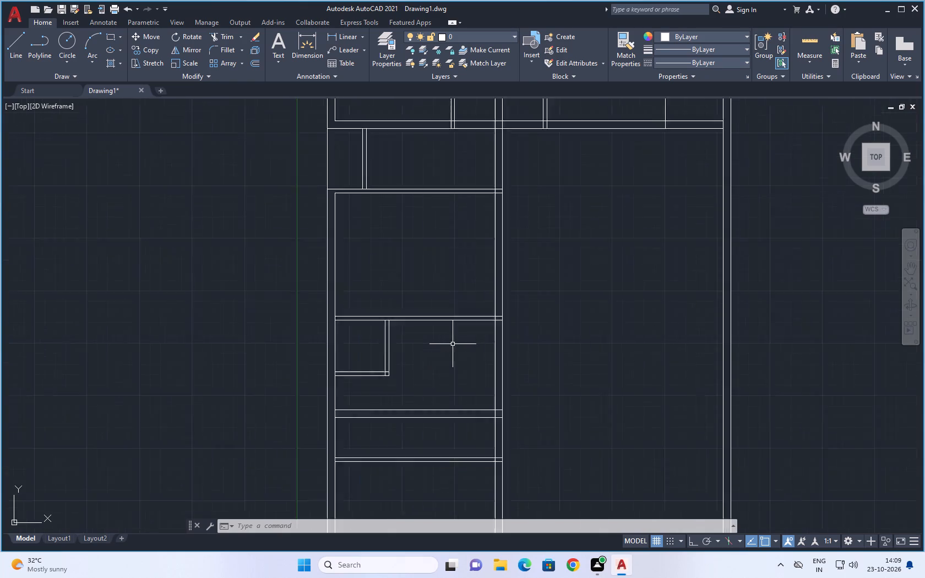
scroll(453, 344, up, 1)
middle_drag(452, 341, 464, 308)
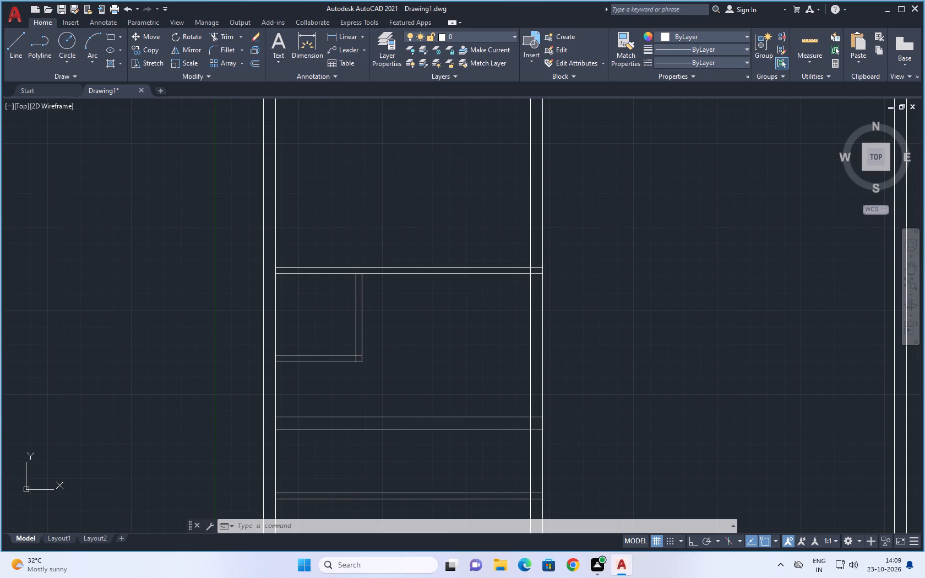
scroll(458, 319, down, 1)
middle_drag(456, 324, 453, 290)
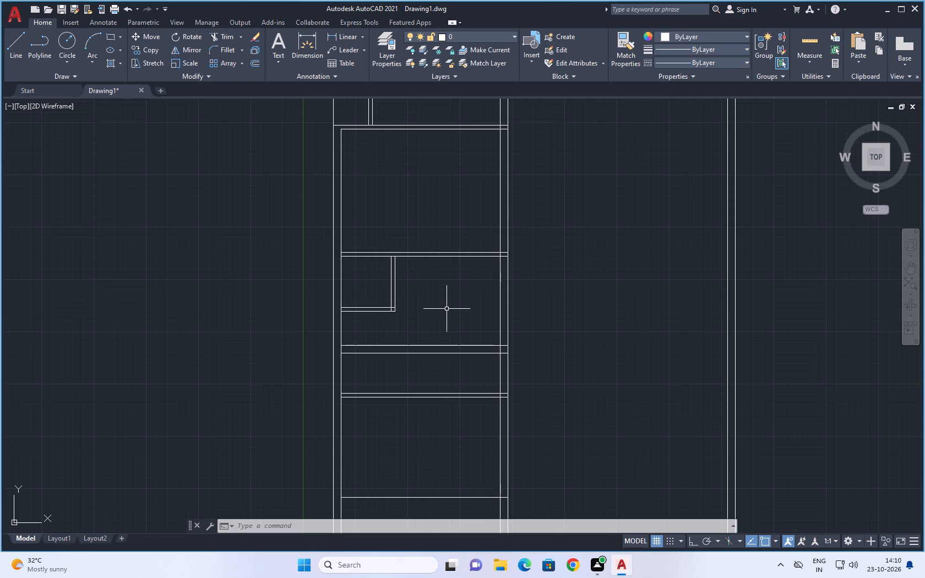
scroll(515, 328, down, 1)
middle_drag(556, 323, 546, 310)
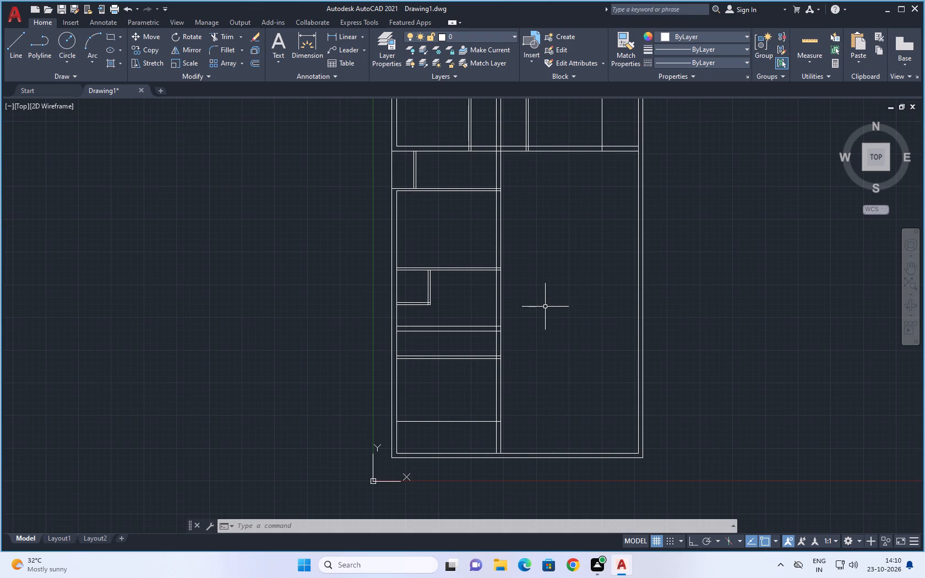
scroll(562, 296, down, 1)
middle_drag(556, 280, 505, 282)
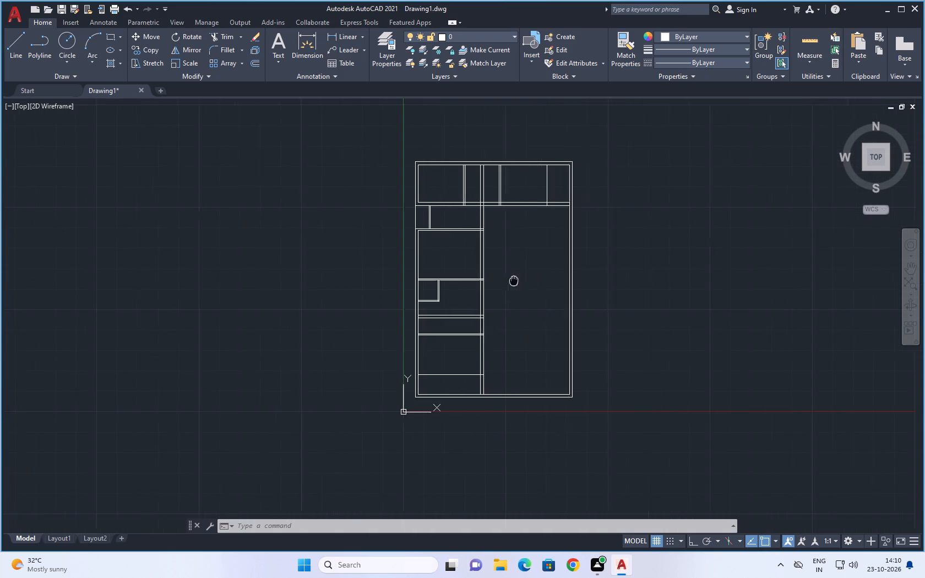
middle_drag(505, 282, 475, 296)
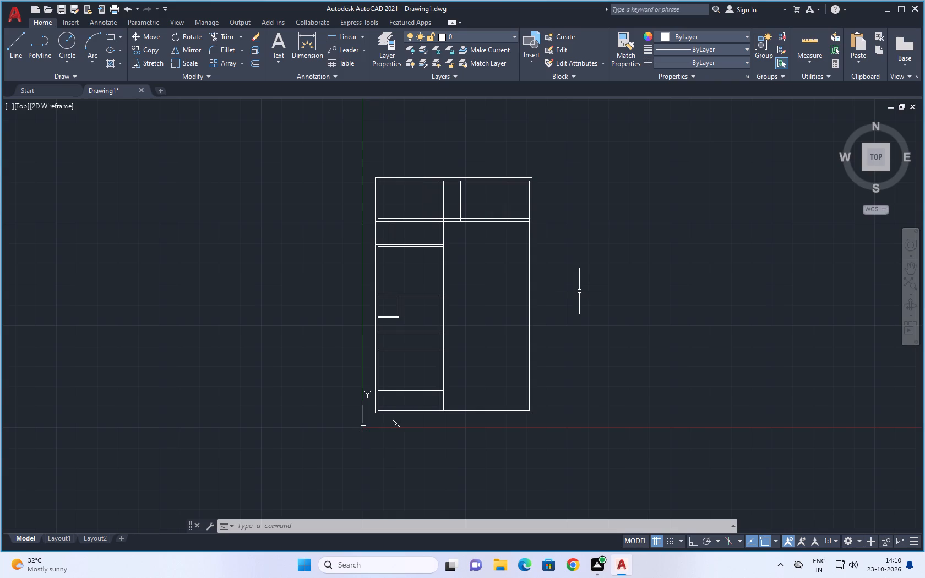
Break the lower line of the upper cross wall at its intersection with the central vertical wall's right face.
key(Escape)
key(Escape)
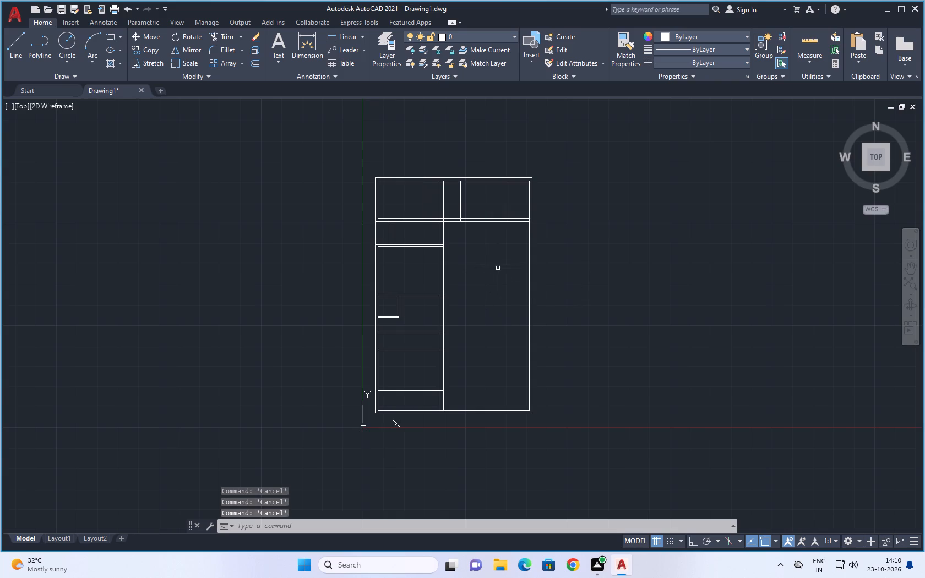
key(Escape)
key(b)
text(RE)
key(space)
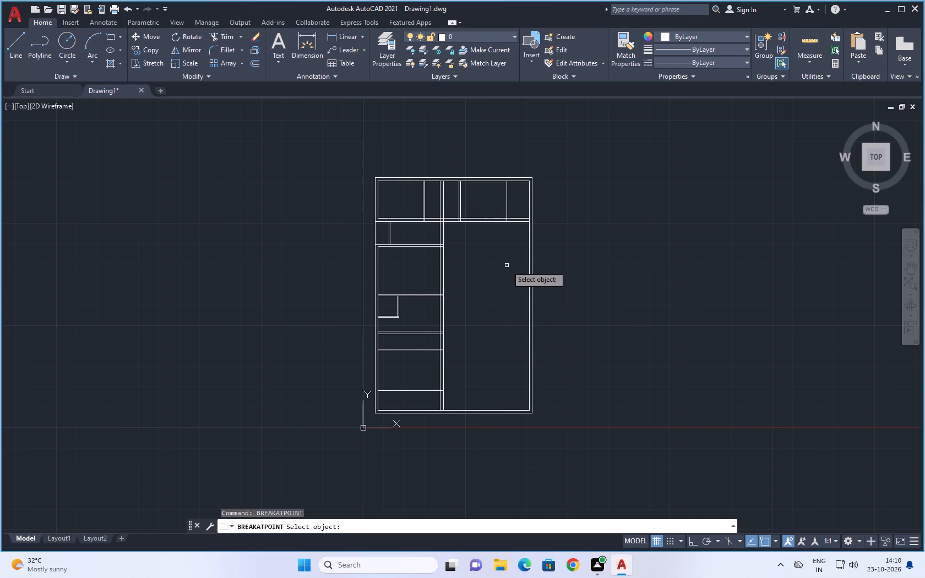
scroll(481, 228, up, 1)
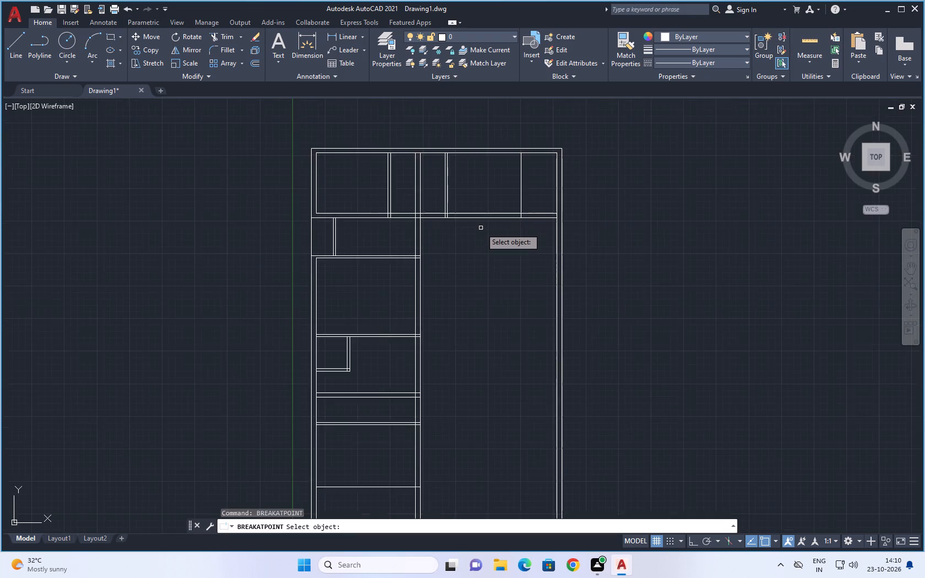
scroll(481, 228, up, 1)
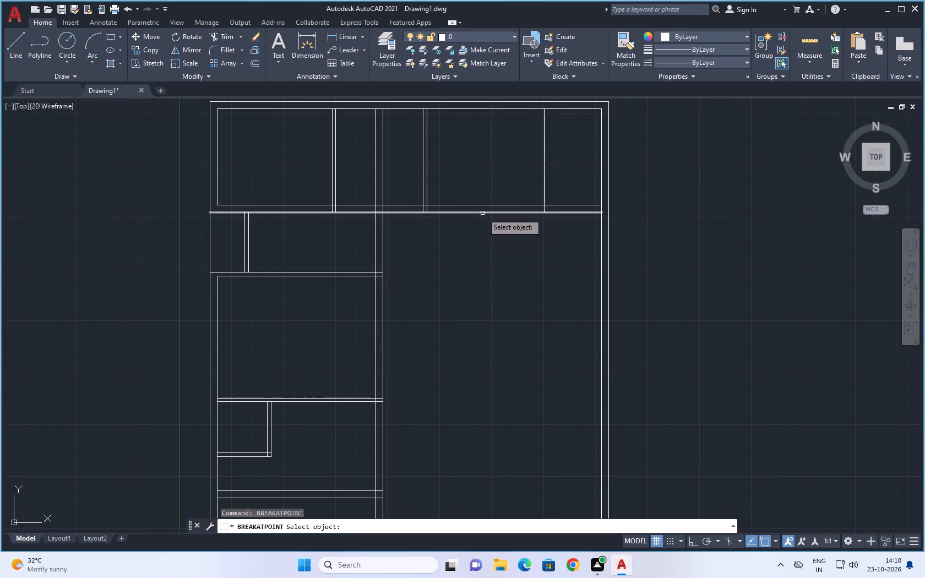
click(482, 213)
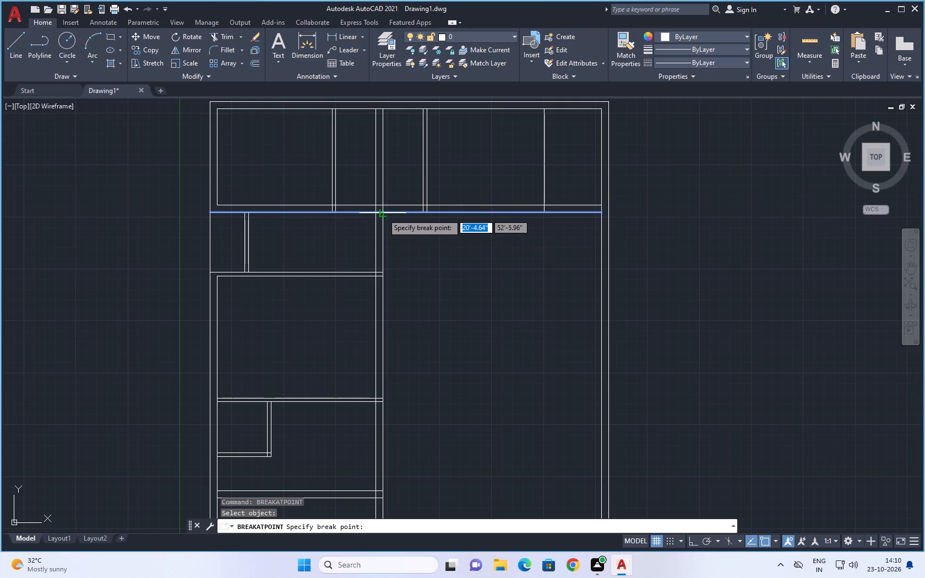
click(383, 214)
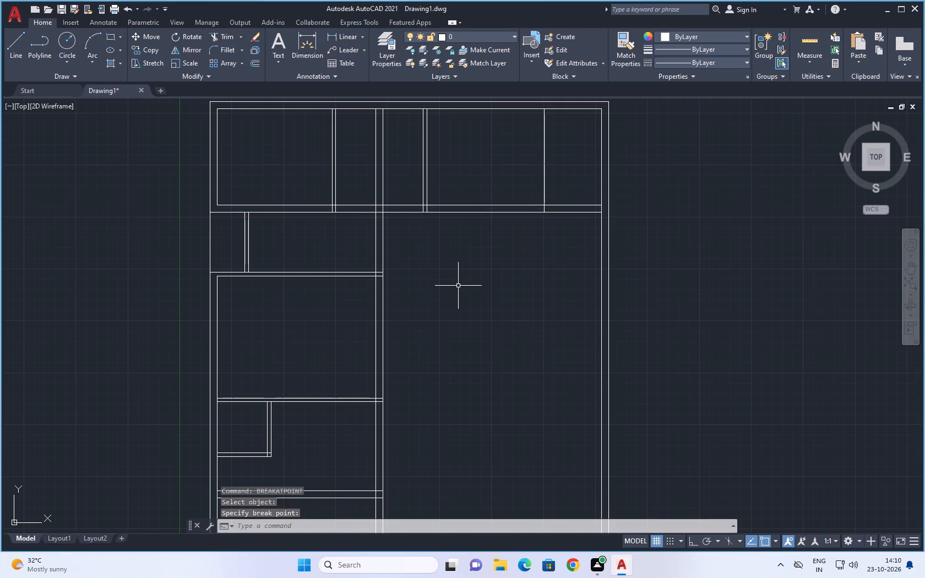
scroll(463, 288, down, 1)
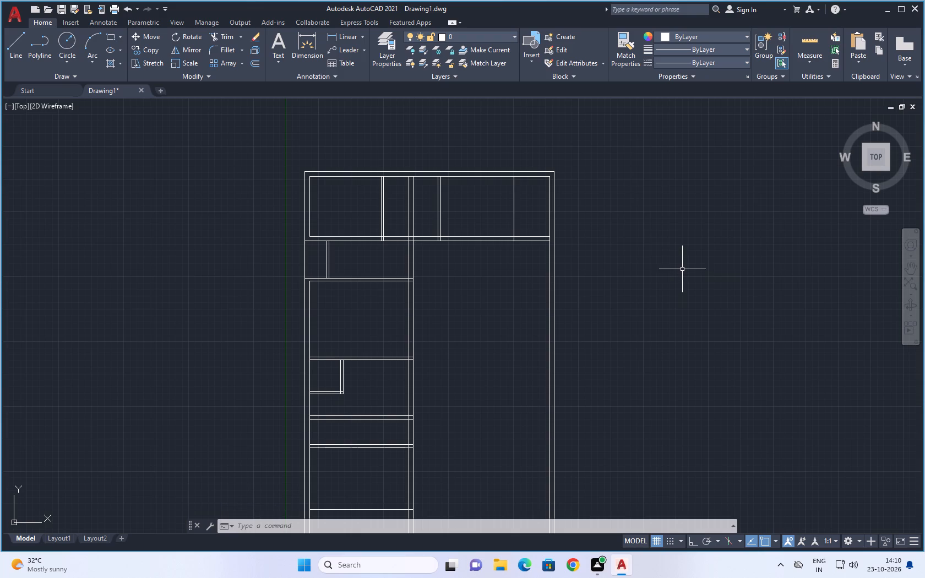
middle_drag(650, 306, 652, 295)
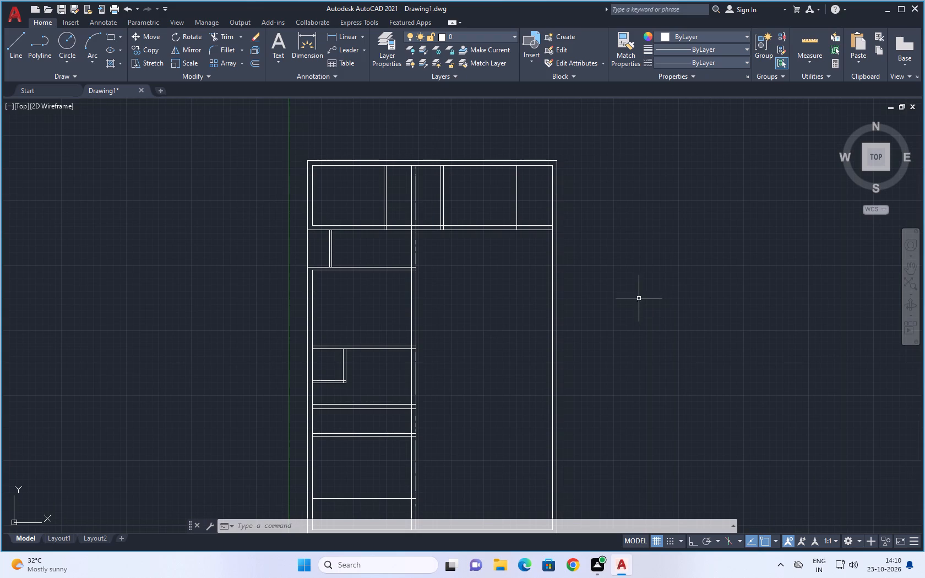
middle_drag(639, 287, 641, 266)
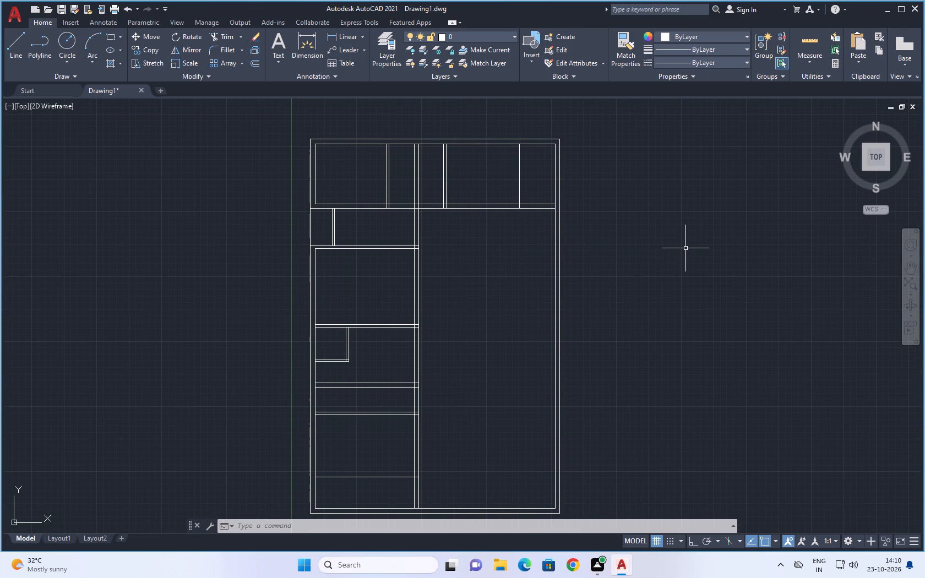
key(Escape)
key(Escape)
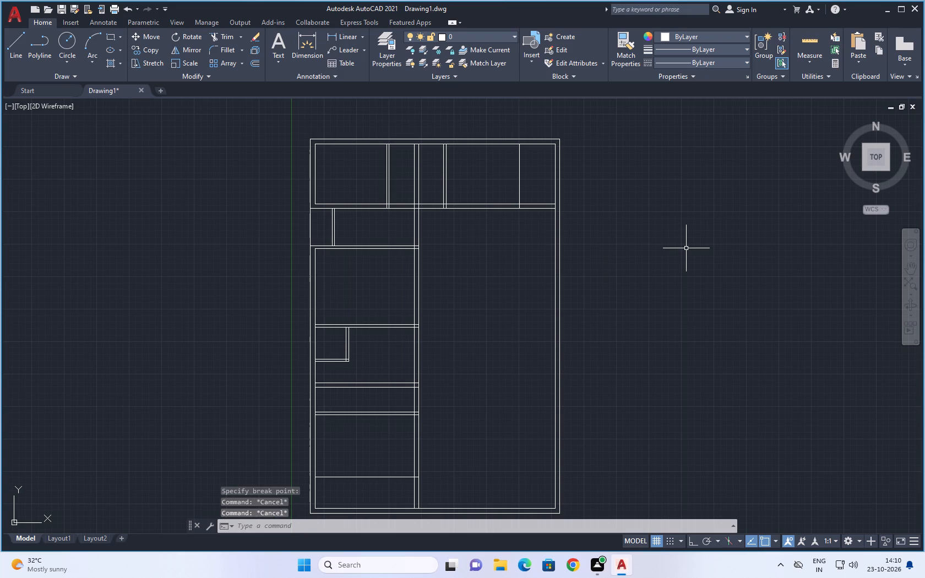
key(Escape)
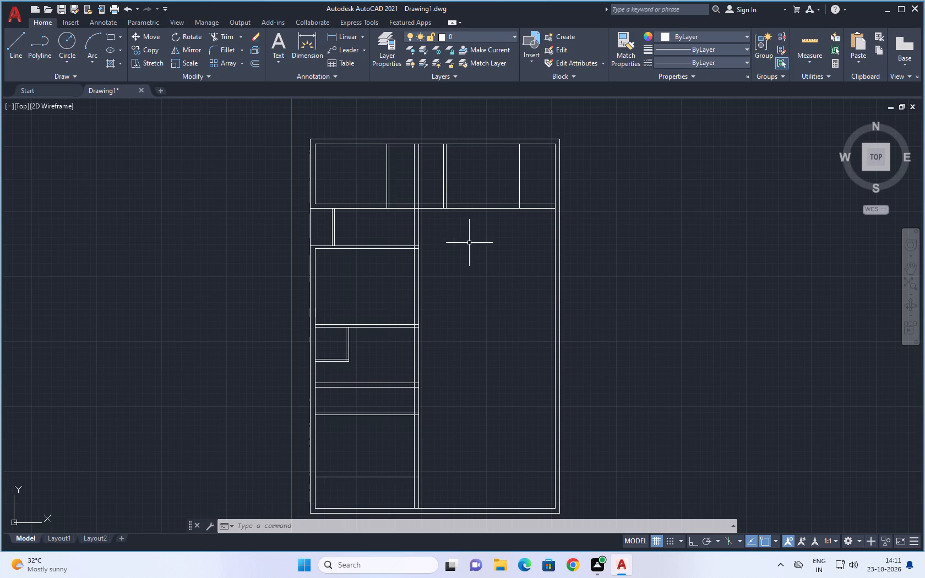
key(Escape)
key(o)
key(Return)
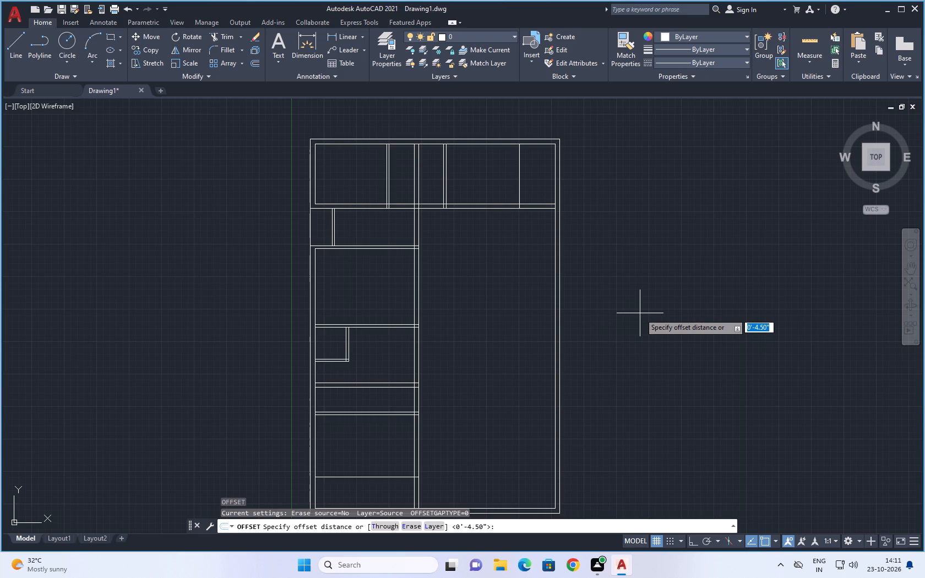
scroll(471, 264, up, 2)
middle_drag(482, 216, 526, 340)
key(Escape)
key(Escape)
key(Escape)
Erase the lower line of the upper cross wall between the central vertical wall and the right outer wall.
click(545, 247)
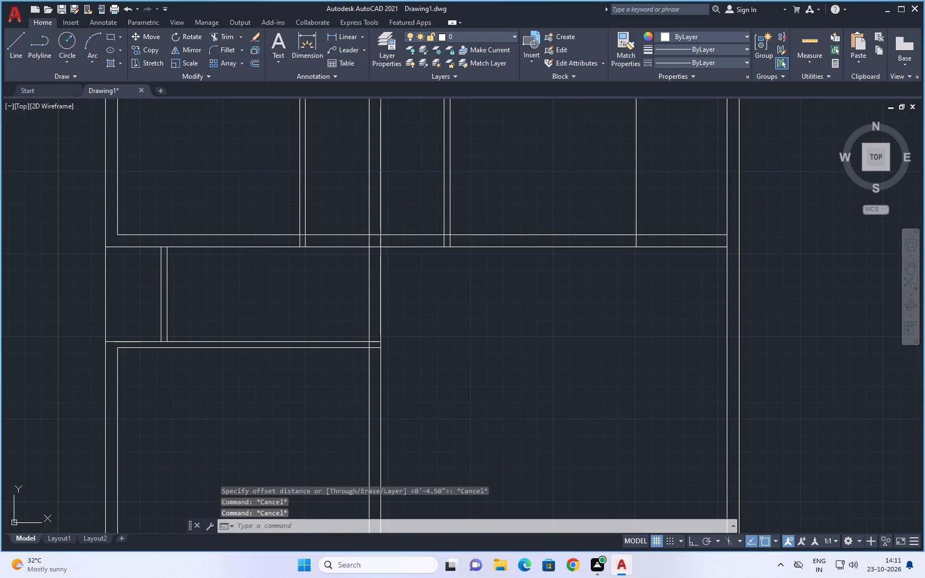
key(Delete)
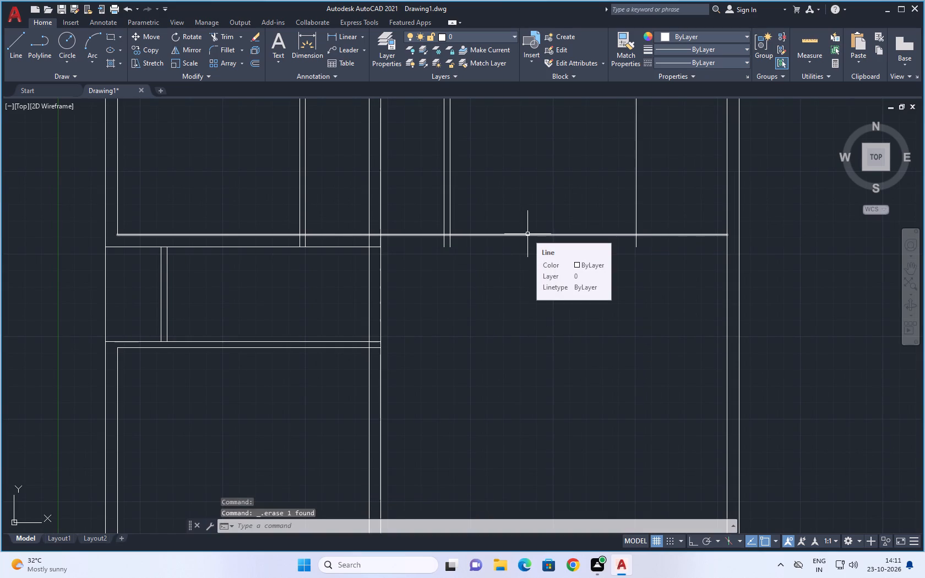
Break the upper line of the upper cross wall at its intersection with the central vertical wall's right face.
key(Escape)
text(BRE)
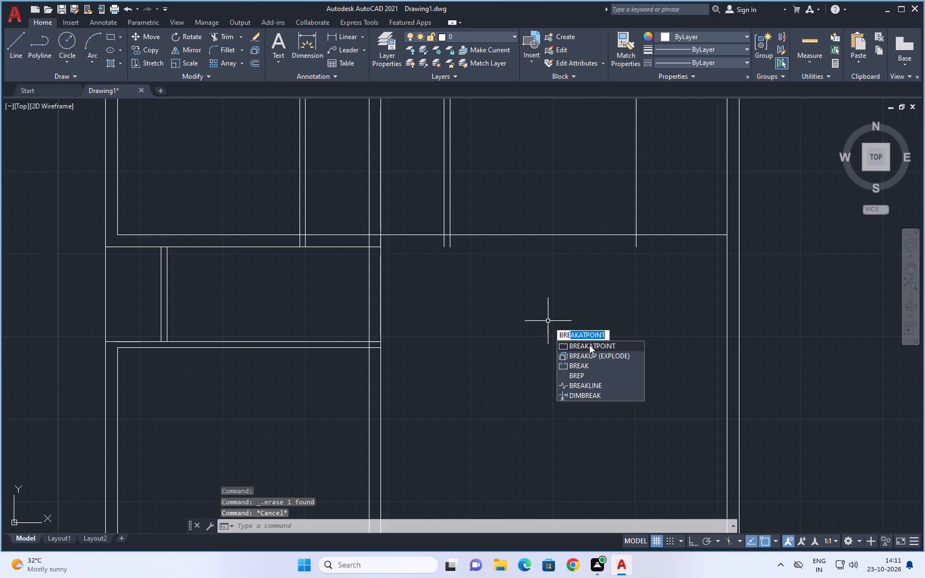
click(589, 345)
click(476, 235)
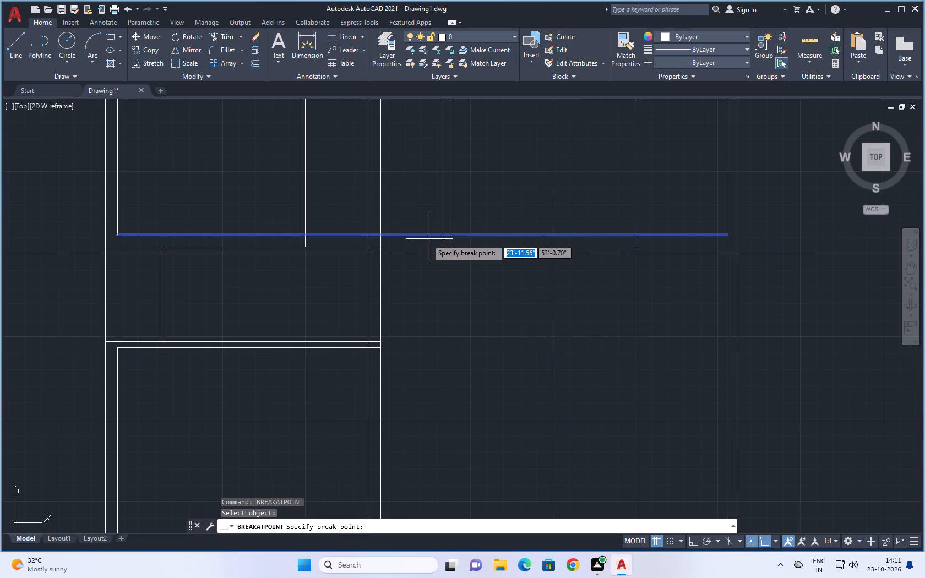
click(381, 237)
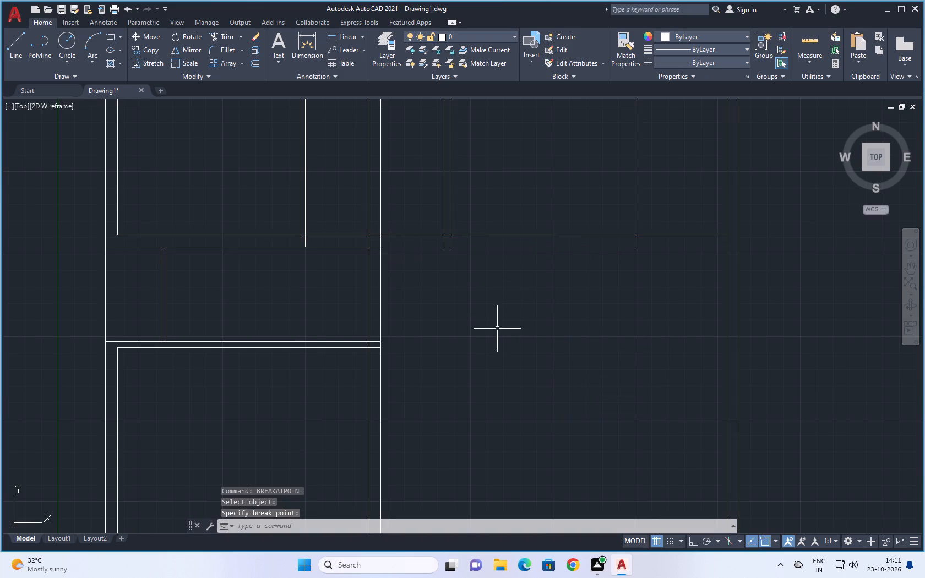
key(Escape)
key(Escape)
Offset the upper cross wall's line between the central vertical wall and right outer wall 4.5" downward to form a partition.
scroll(523, 323, down, 2)
middle_drag(537, 323, 515, 318)
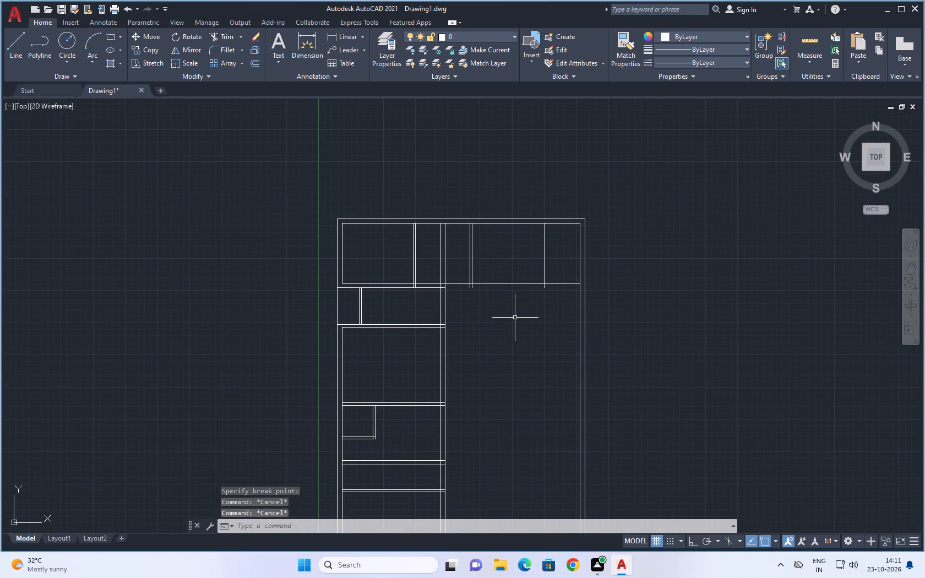
key(Escape)
scroll(515, 318, up, 1)
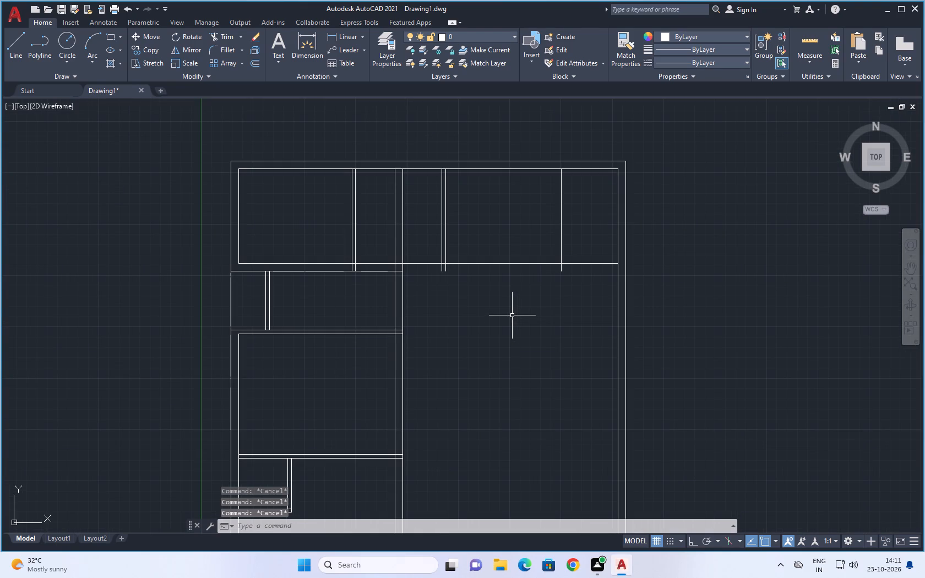
key(o)
key(Return)
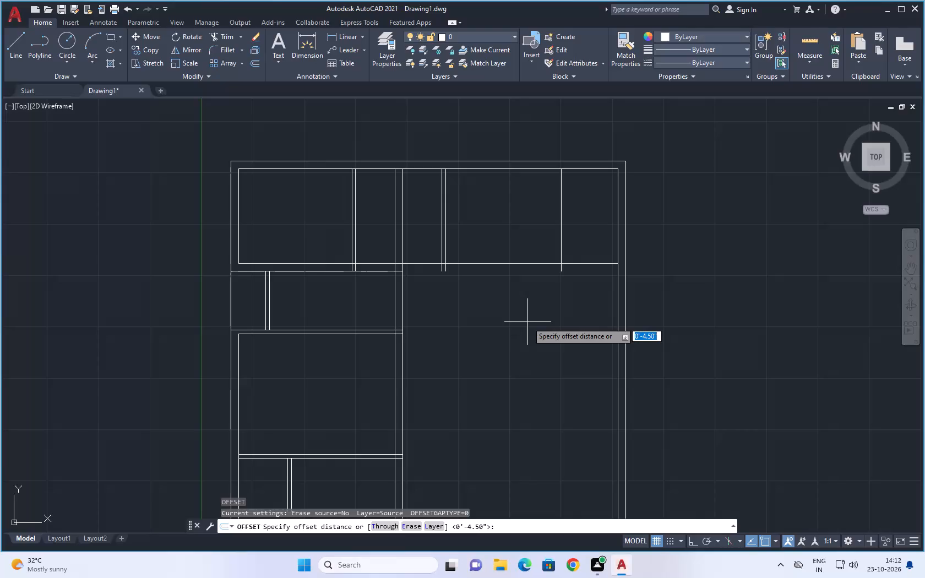
text(4.5")
key(Return)
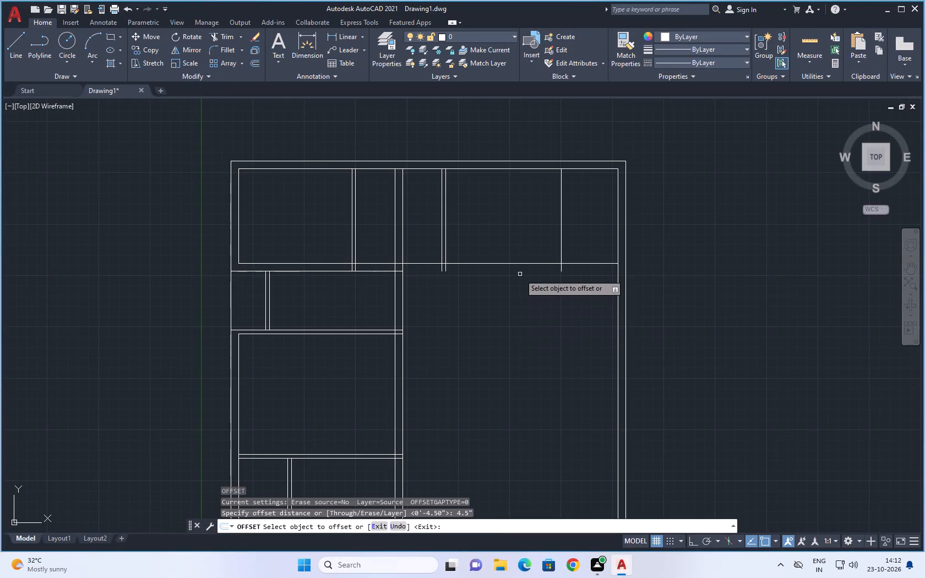
click(519, 263)
click(518, 280)
scroll(500, 291, up, 2)
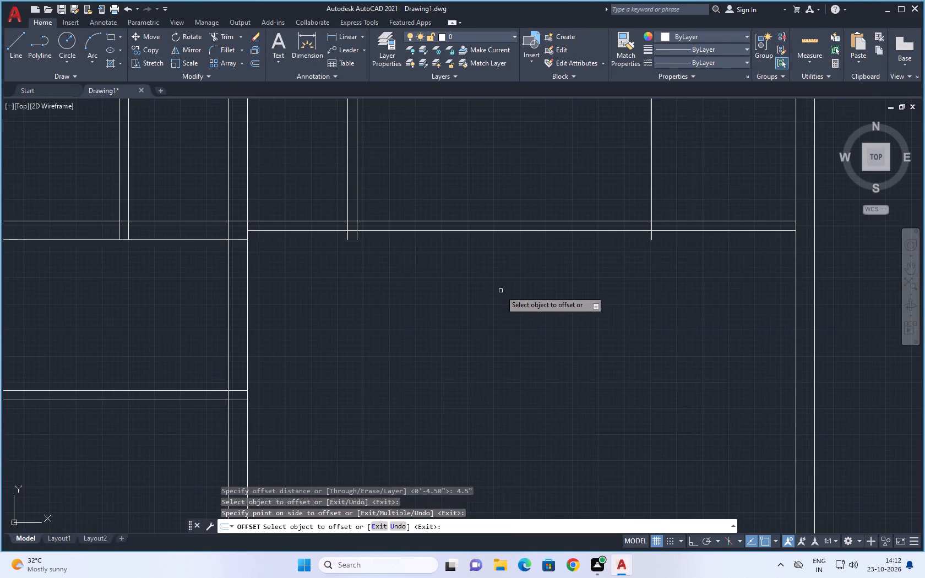
middle_drag(539, 276, 504, 286)
key(Escape)
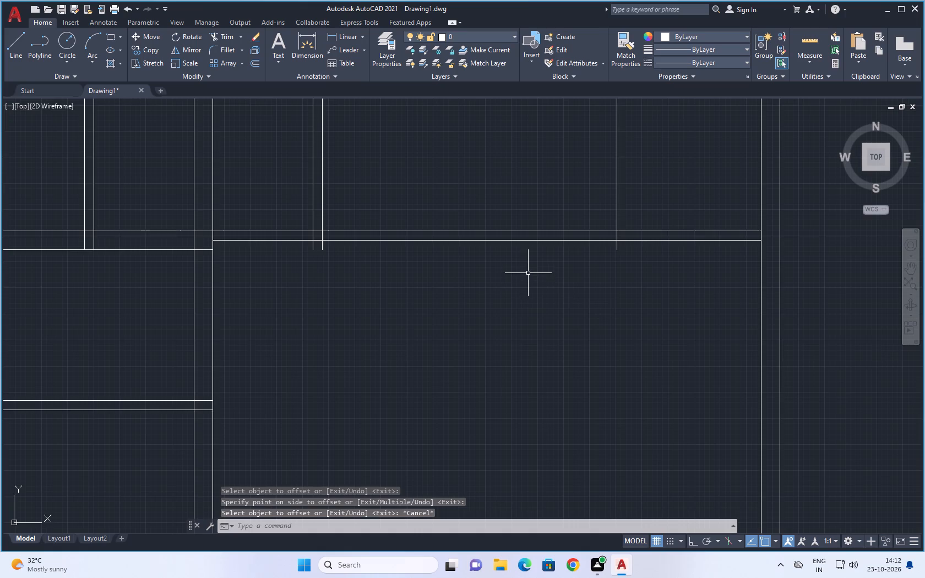
Offset the new partition's lower line 14'5" downward and offset the result another 9" to form a cross wall in the right-hand area.
scroll(531, 275, down, 2)
middle_drag(569, 293, 554, 293)
key(space)
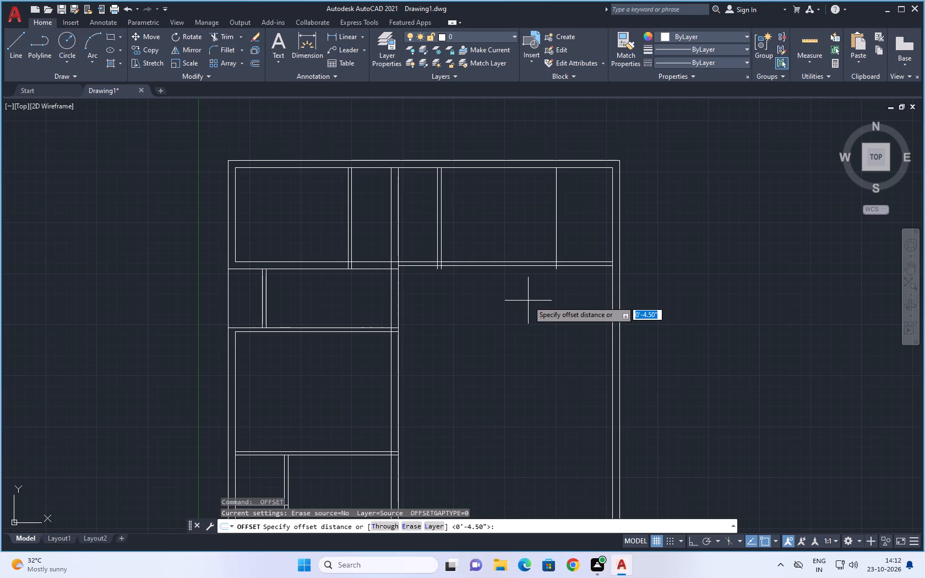
text(14)
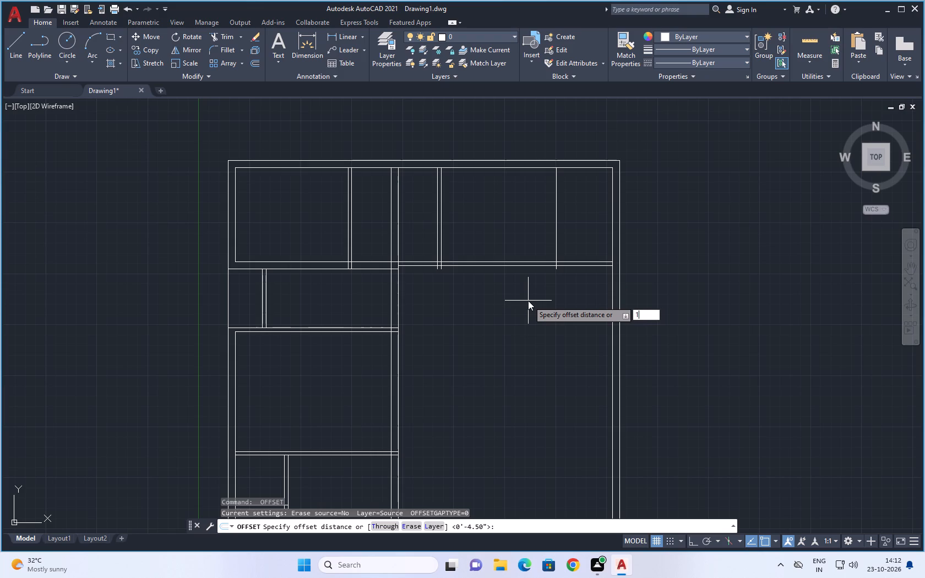
text('5")
key(Return)
scroll(475, 268, up, 2)
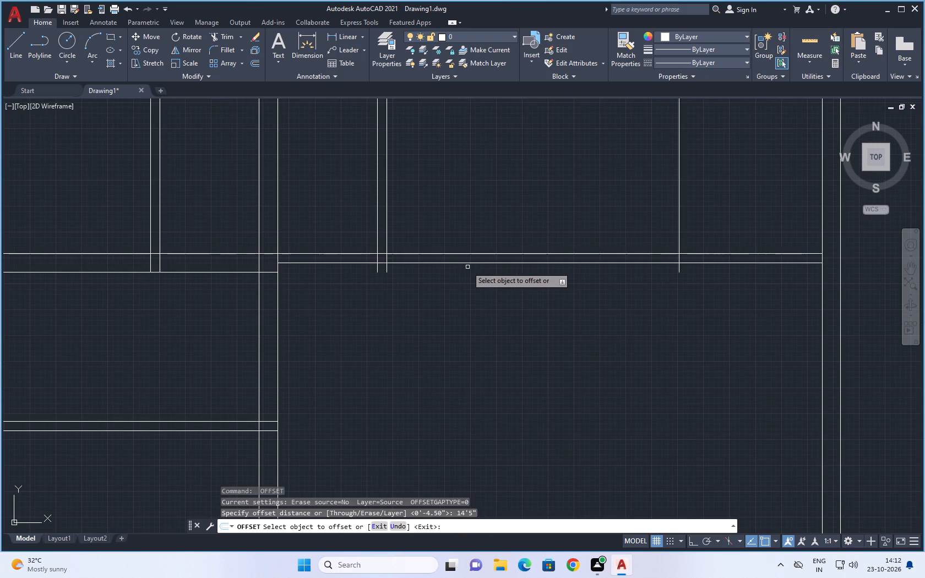
click(466, 264)
scroll(467, 359, down, 3)
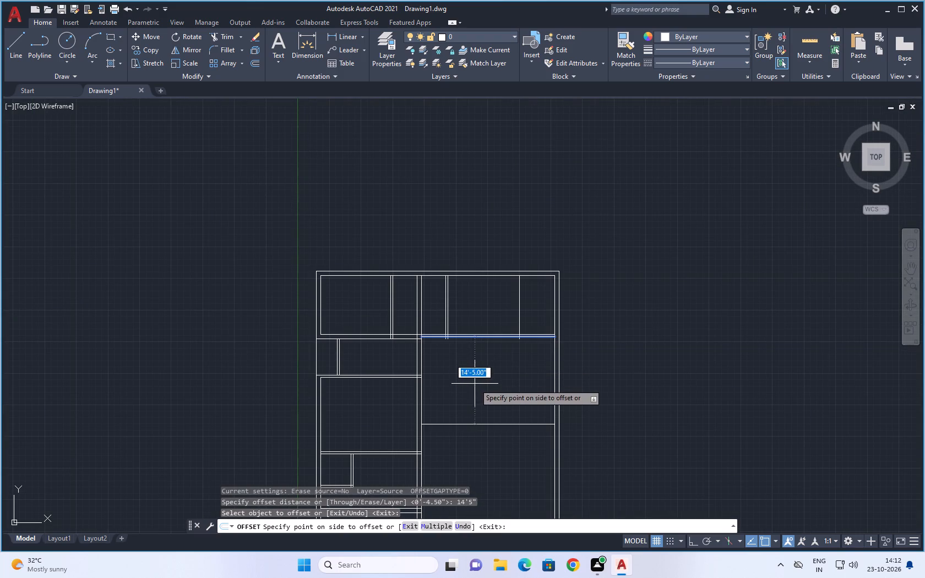
click(475, 384)
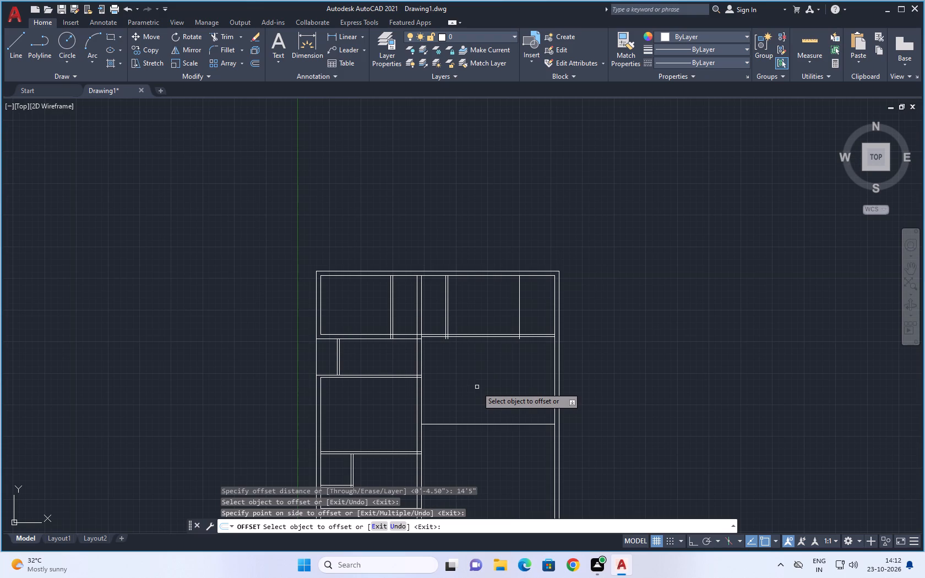
click(477, 425)
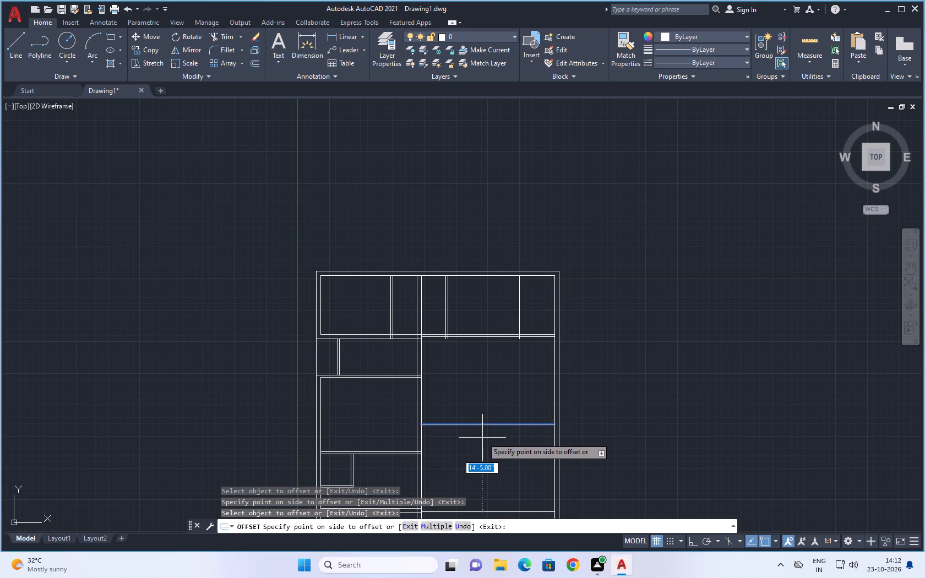
key(9)
key(shift+quotedbl)
key(Return)
Offset the new 9" cross wall's lower line 6'6" downward and offset the result another 9" to form a second cross wall.
scroll(448, 455, down, 1)
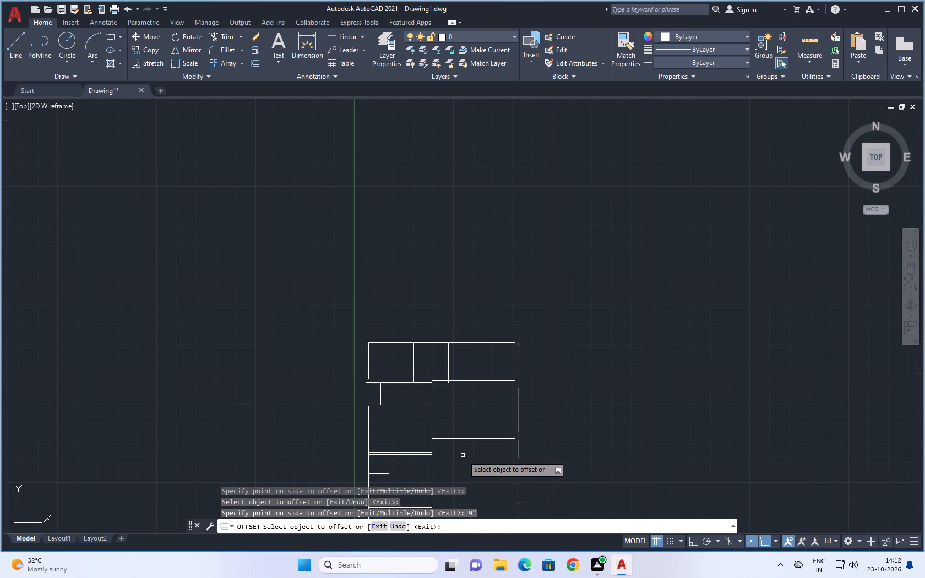
middle_drag(463, 455, 461, 377)
scroll(460, 374, up, 1)
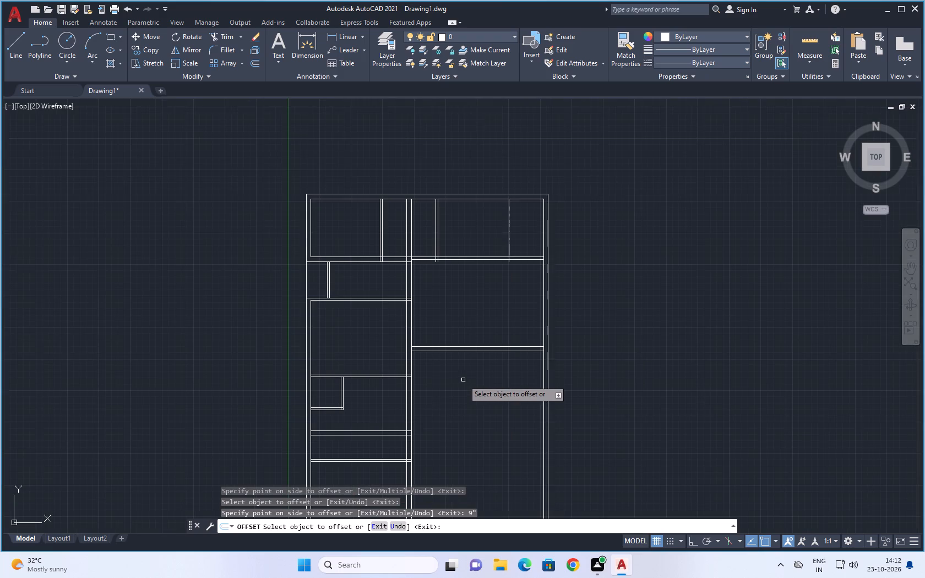
middle_drag(463, 380, 463, 359)
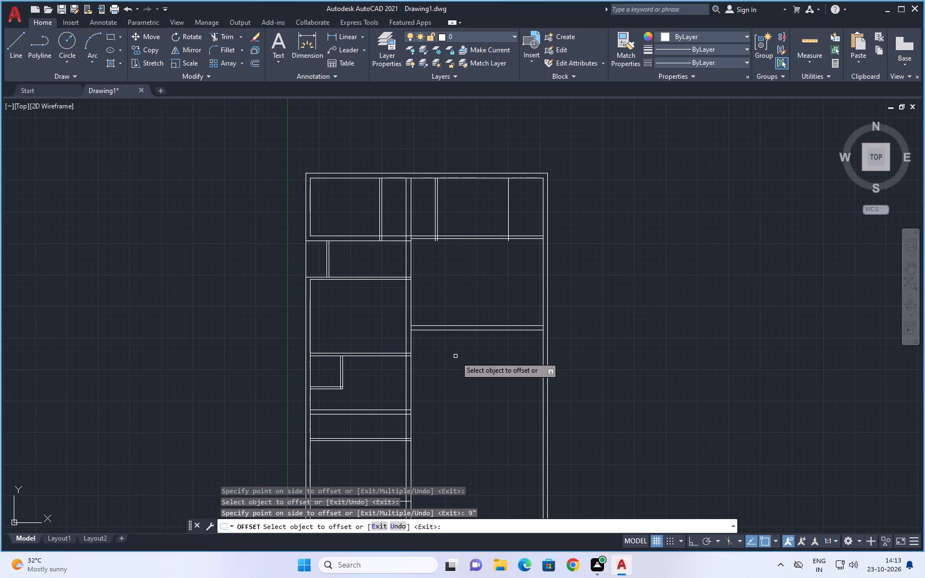
scroll(455, 356, up, 1)
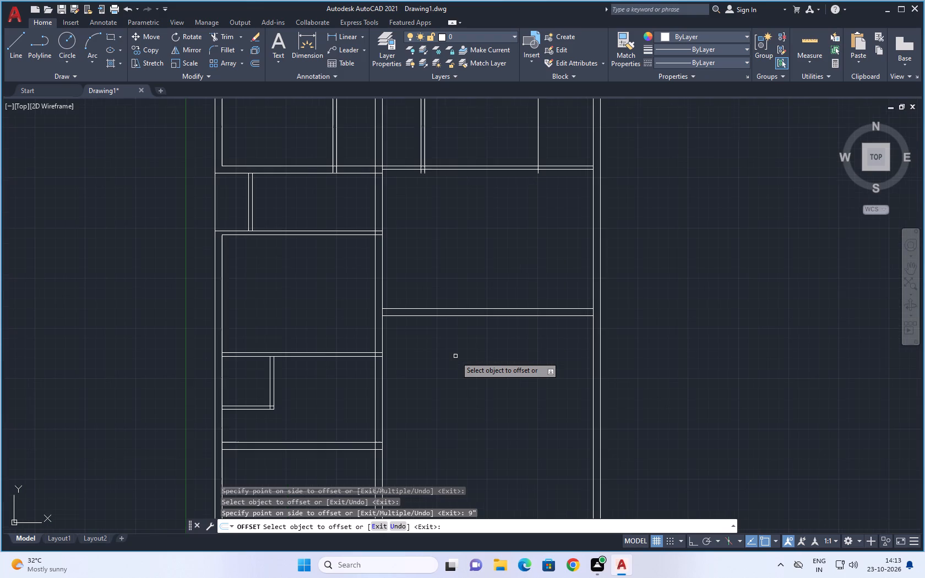
scroll(455, 356, up, 1)
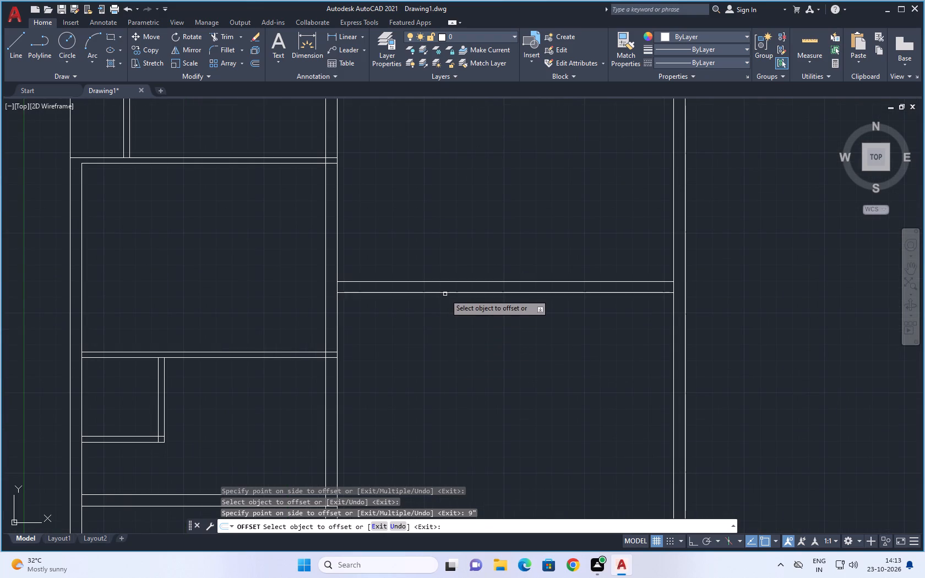
click(449, 293)
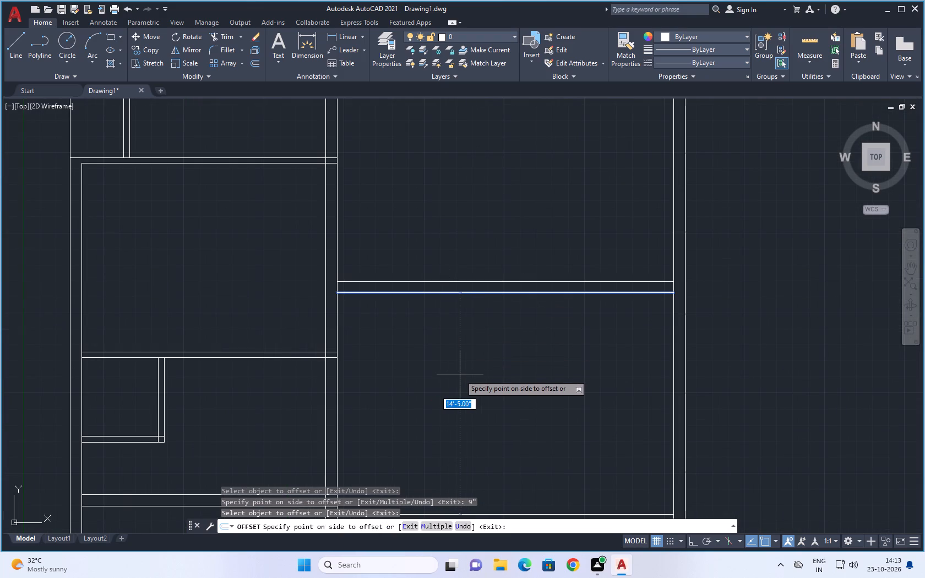
text(6'6")
key(Return)
scroll(461, 376, down, 2)
middle_drag(463, 384, 453, 328)
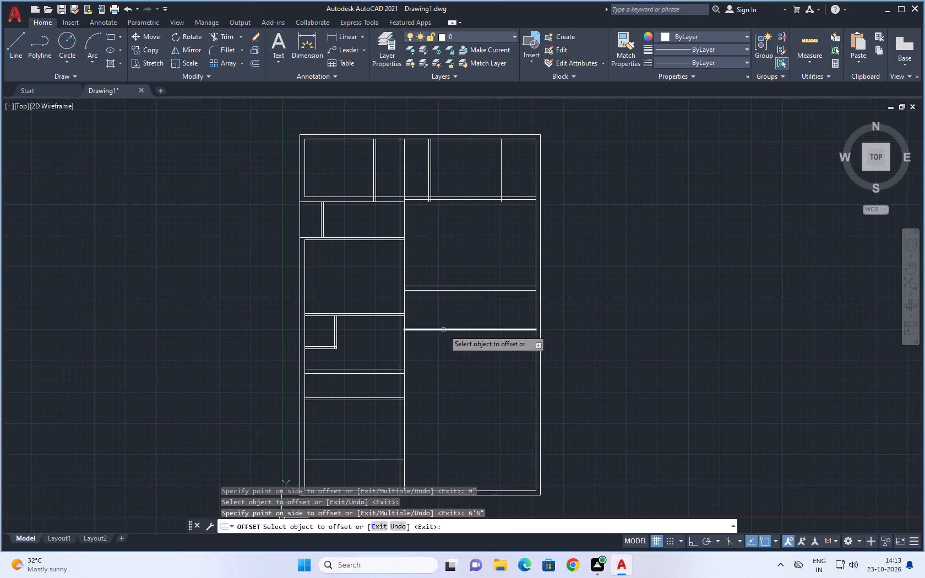
click(445, 330)
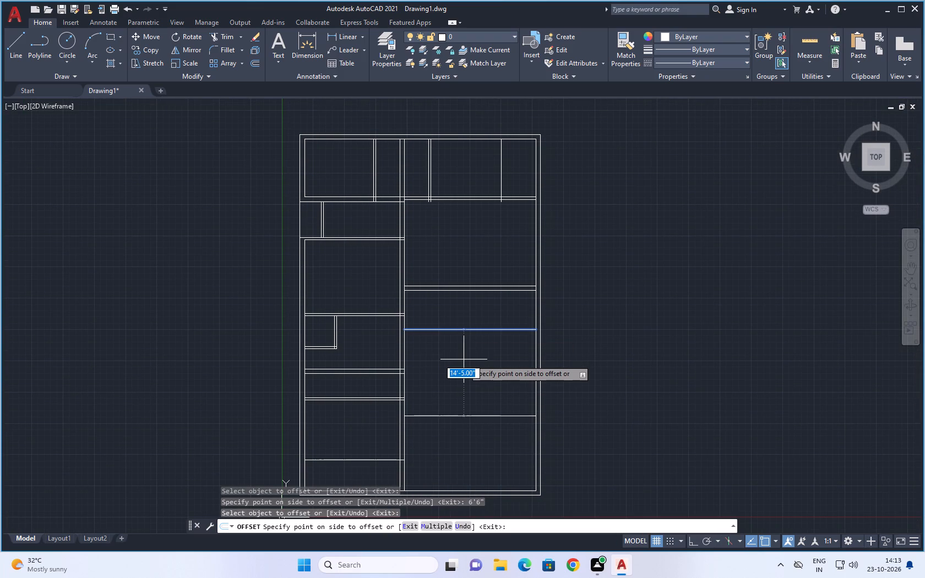
text(9")
key(Return)
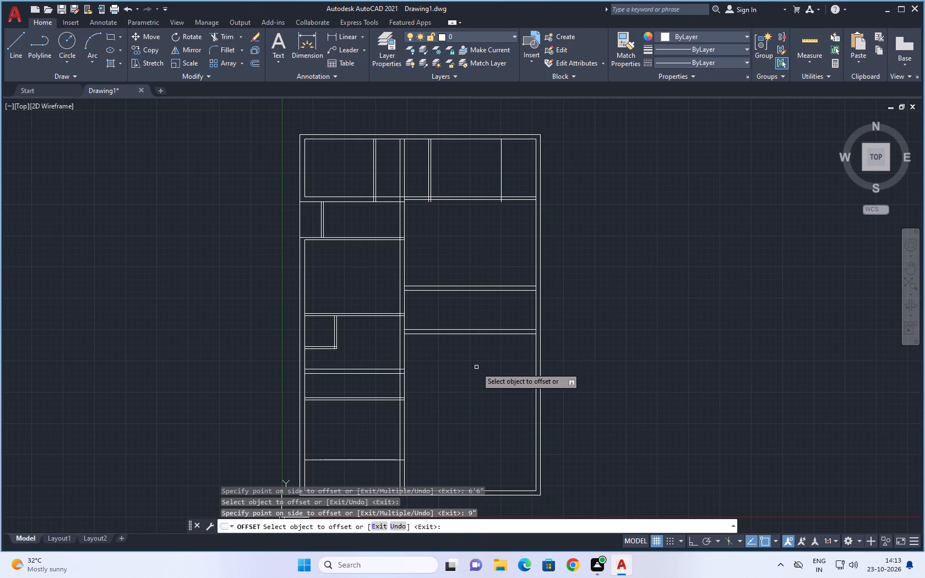
Offset the second cross wall's lower line 10'9" downward and offset the result another 4.5" to form a partition.
scroll(476, 369, down, 1)
middle_drag(471, 369, 460, 342)
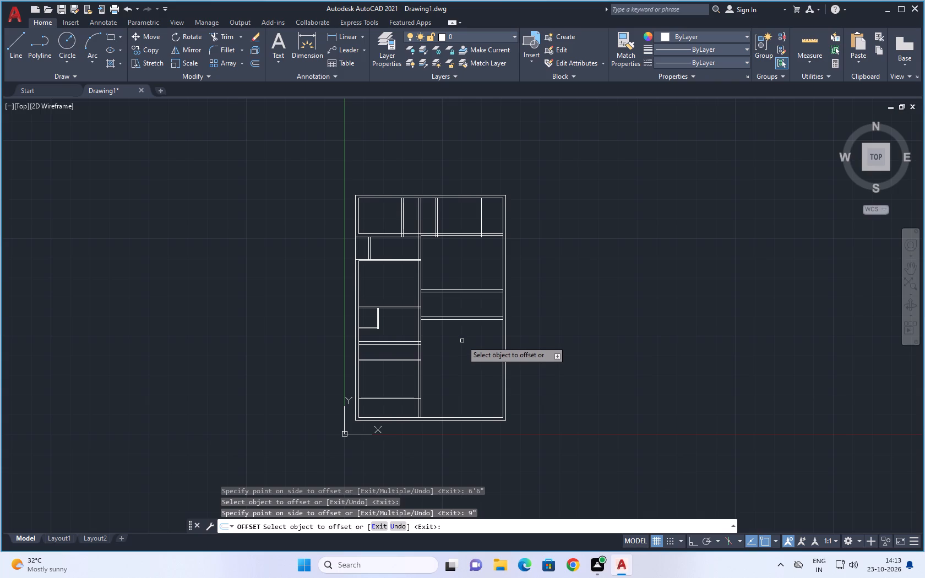
scroll(453, 332, up, 2)
click(472, 303)
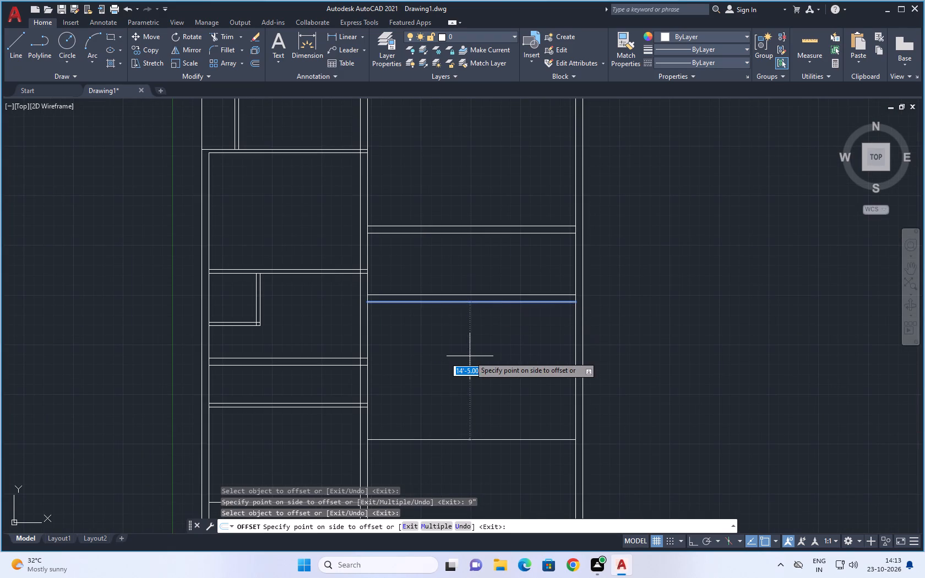
text(10'9")
key(Return)
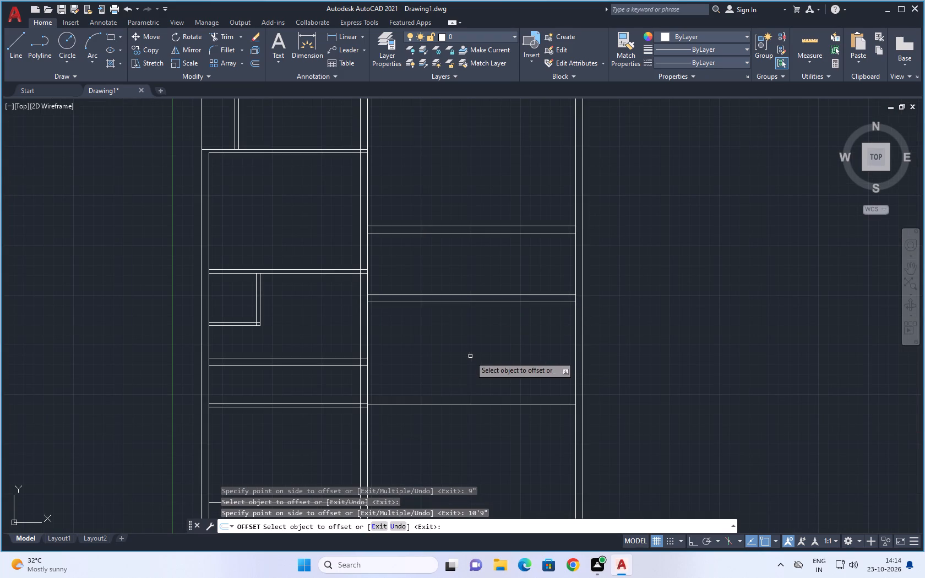
scroll(471, 375, down, 1)
middle_click(471, 375)
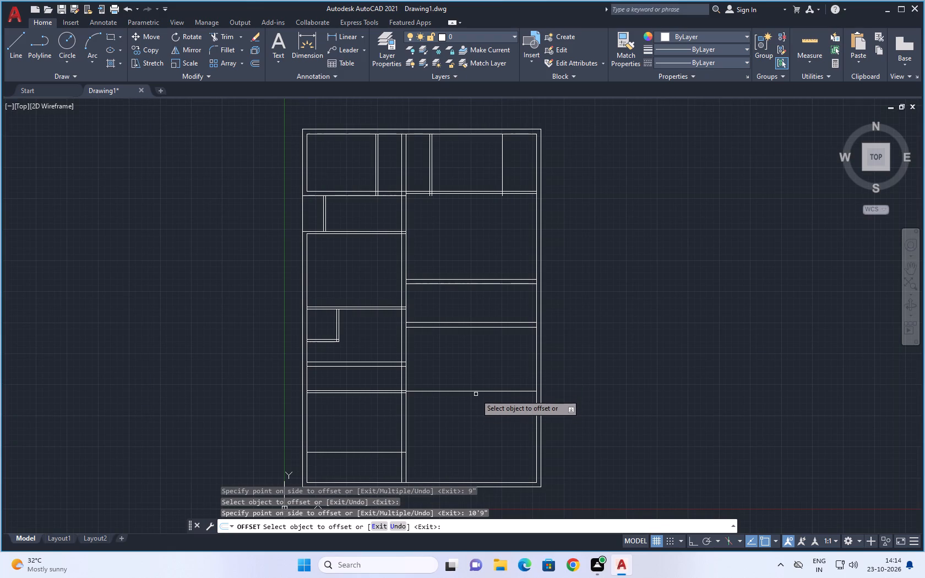
click(478, 390)
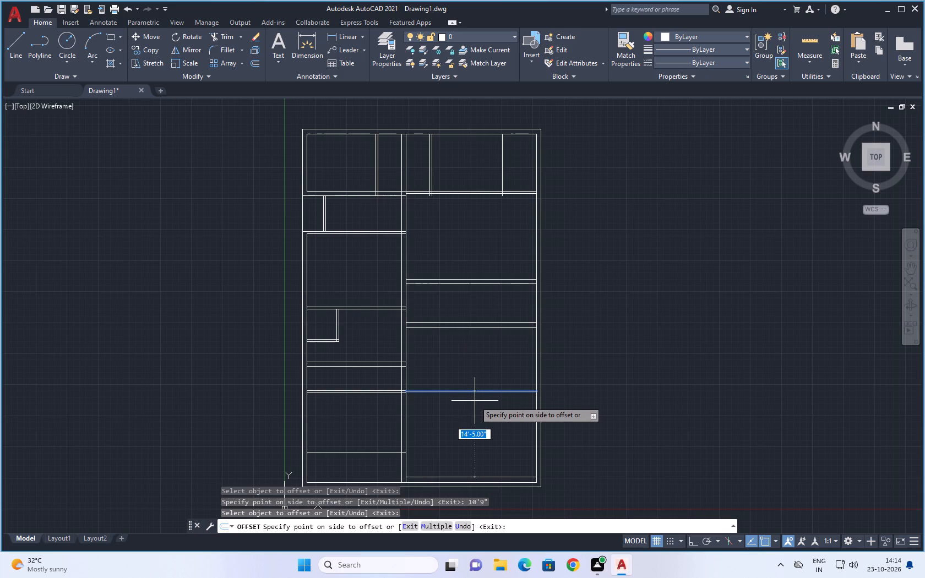
text(4.5")
key(Return)
scroll(458, 412, up, 1)
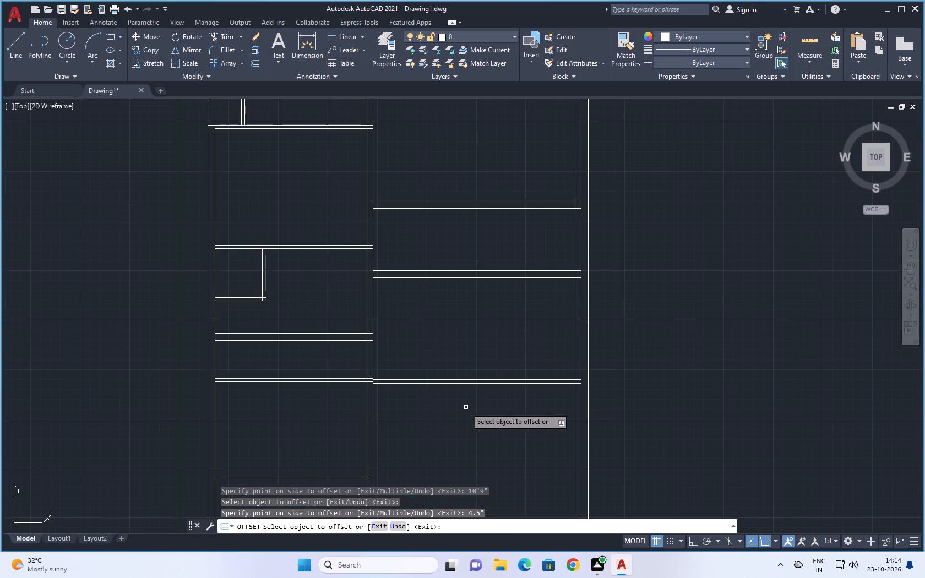
middle_drag(466, 403, 457, 339)
scroll(465, 338, up, 2)
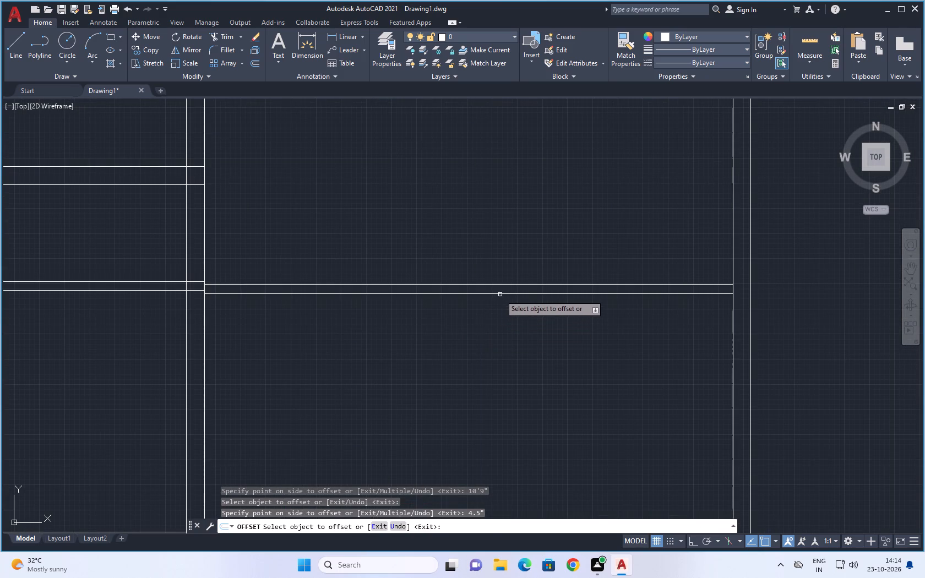
Offset the lowest right-hand partition's lower line 4' downward and offset the result another 4.5" to form another partition.
click(502, 293)
text(4')
key(Return)
scroll(499, 385, down, 1)
middle_drag(521, 411, 513, 388)
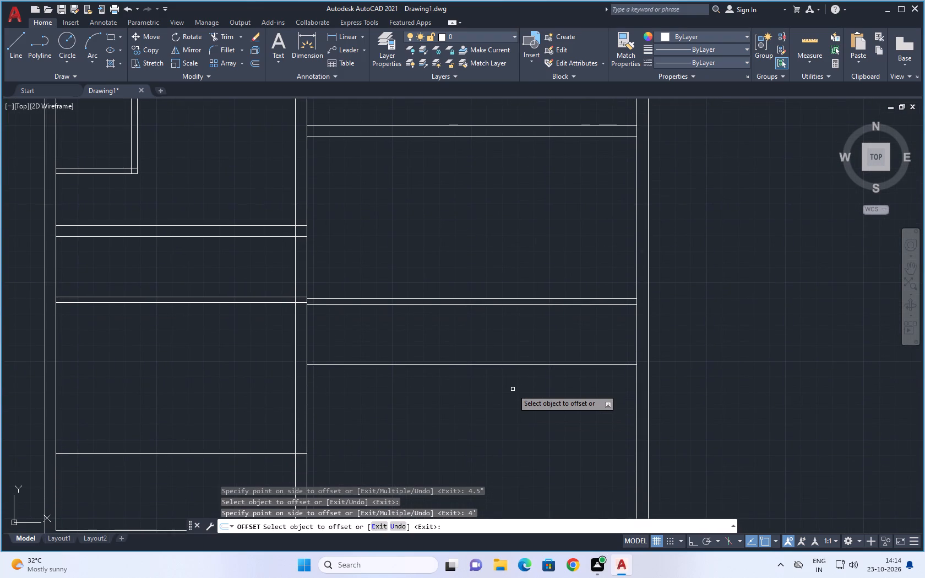
click(529, 364)
text(4.5")
key(Return)
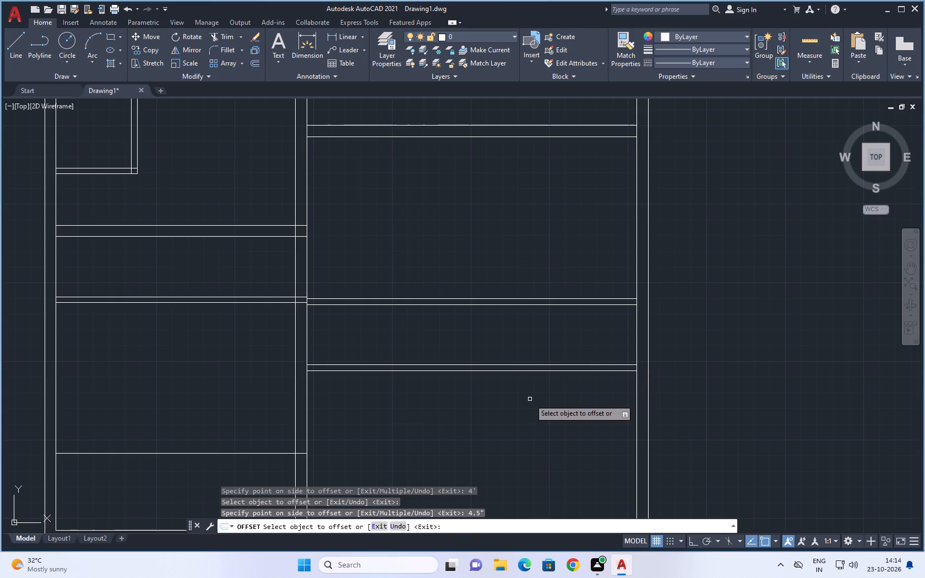
scroll(530, 405, down, 1)
middle_drag(523, 423, 516, 370)
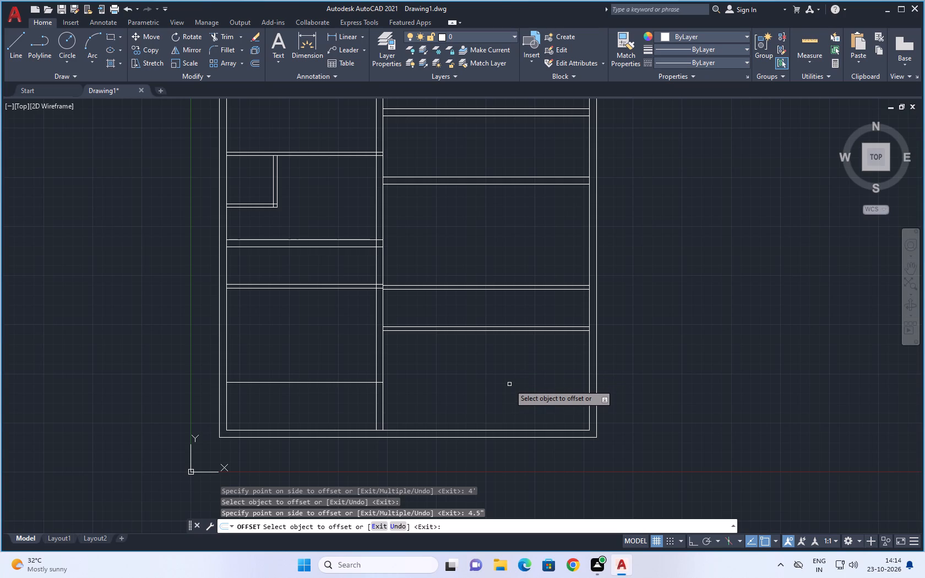
key(Escape)
key(Escape)
Measure the bottom room between the central vertical wall and right outer wall with Quick measure.
click(813, 38)
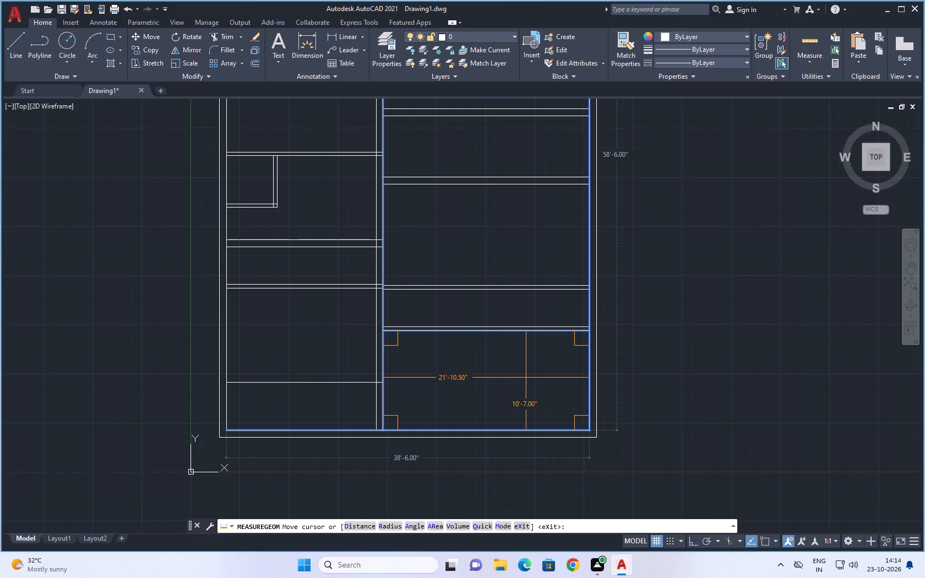
key(Escape)
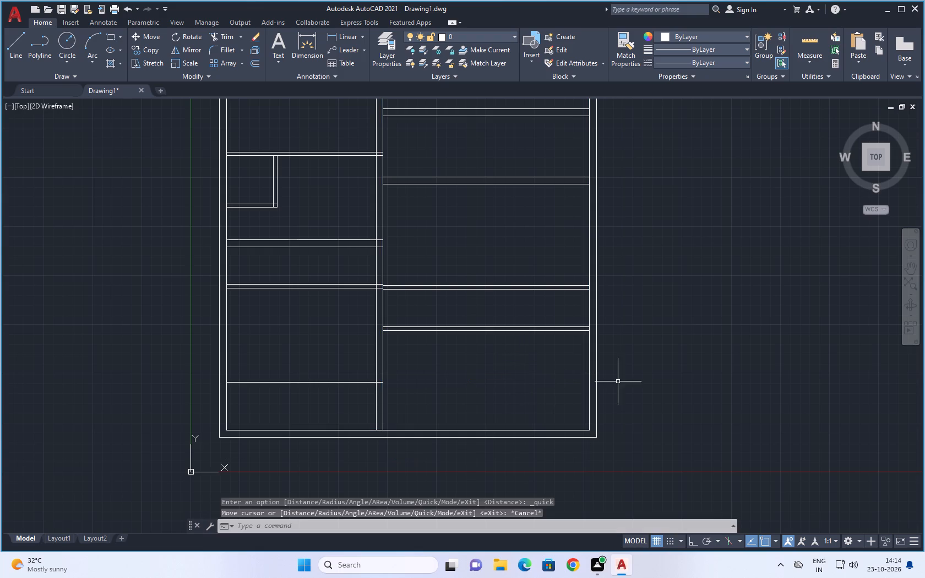
key(Escape)
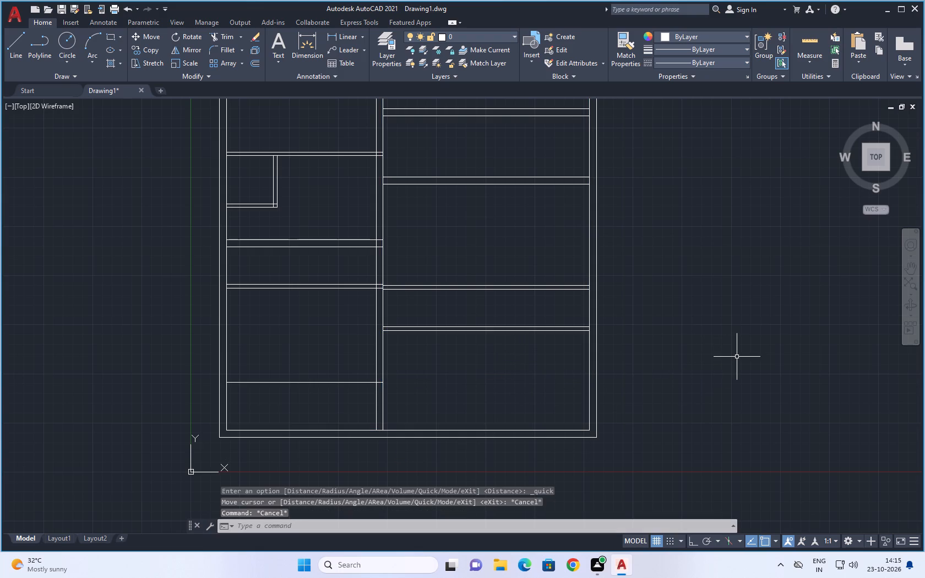
Examine the overall wall layout of the floor plan, including the new right-hand cross walls.
scroll(665, 301, down, 2)
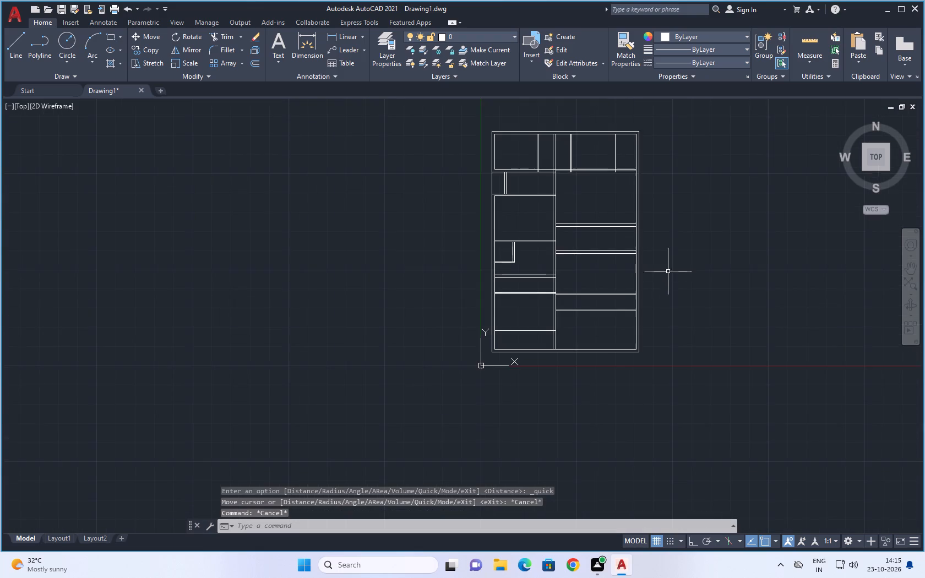
middle_drag(670, 242, 663, 282)
scroll(592, 233, up, 1)
middle_drag(602, 228, 603, 256)
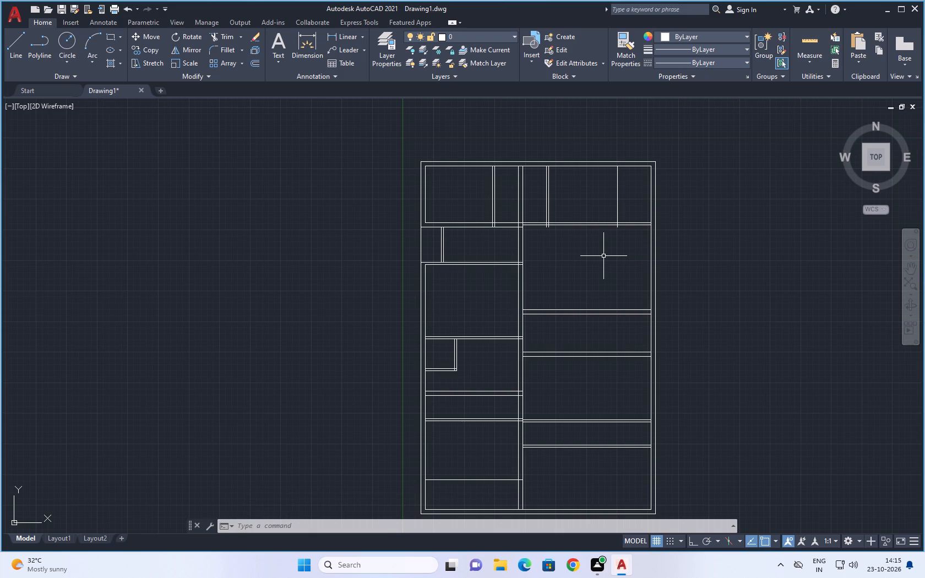
scroll(630, 264, down, 1)
middle_drag(687, 249, 685, 247)
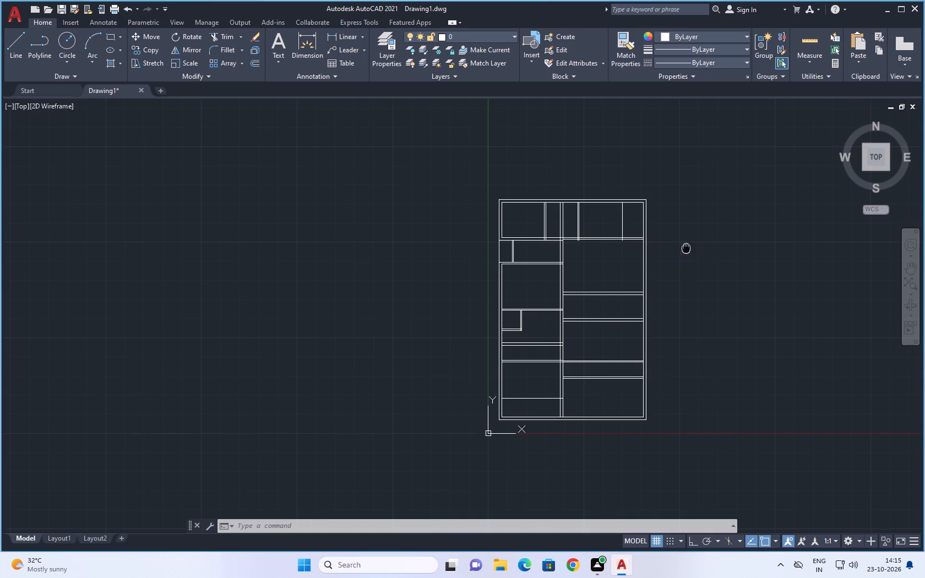
middle_drag(685, 247, 671, 238)
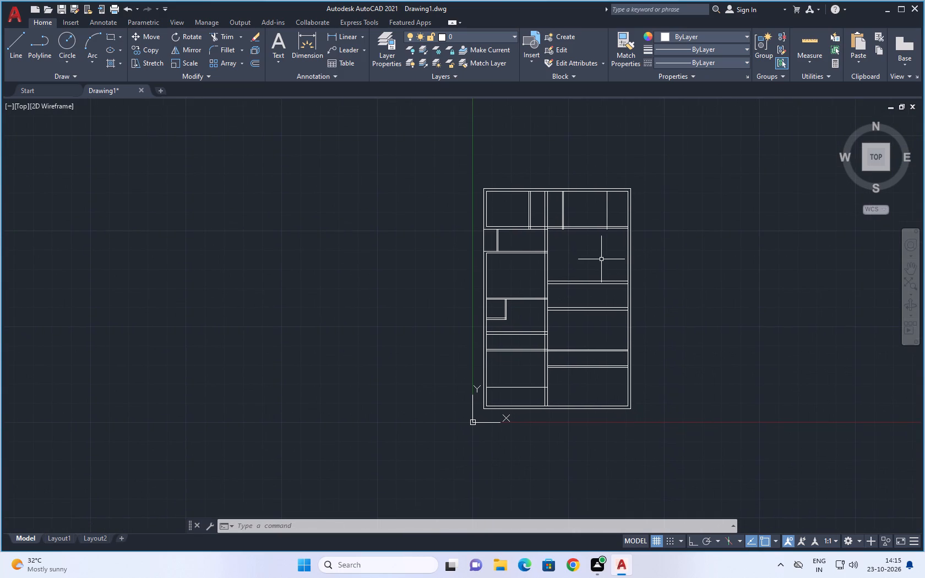
middle_drag(594, 257, 585, 243)
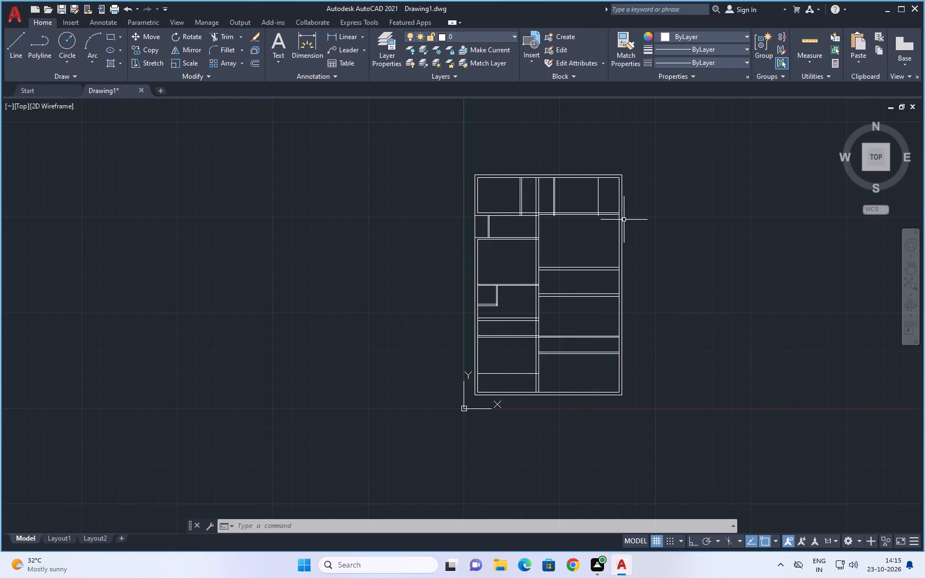
Break the right-hand upper partition's top line at its intersection with the single vertical line in the top-right room using Break at Point.
scroll(618, 217, up, 2)
middle_drag(691, 209, 646, 236)
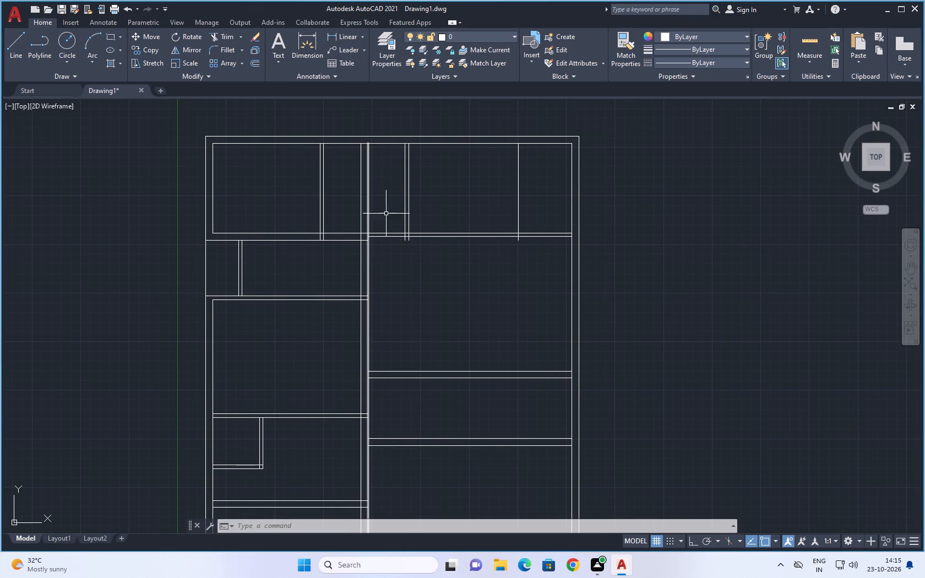
key(Escape)
key(Escape)
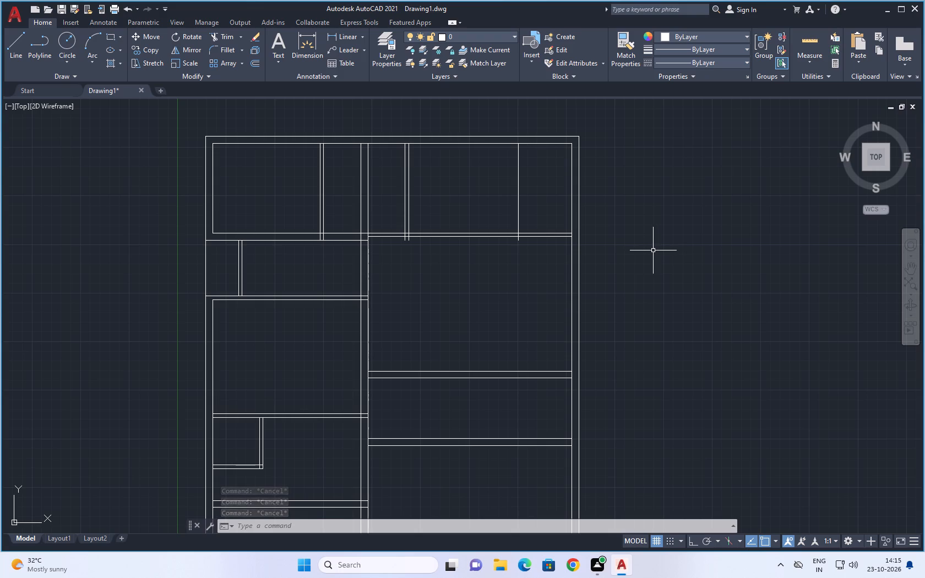
key(b)
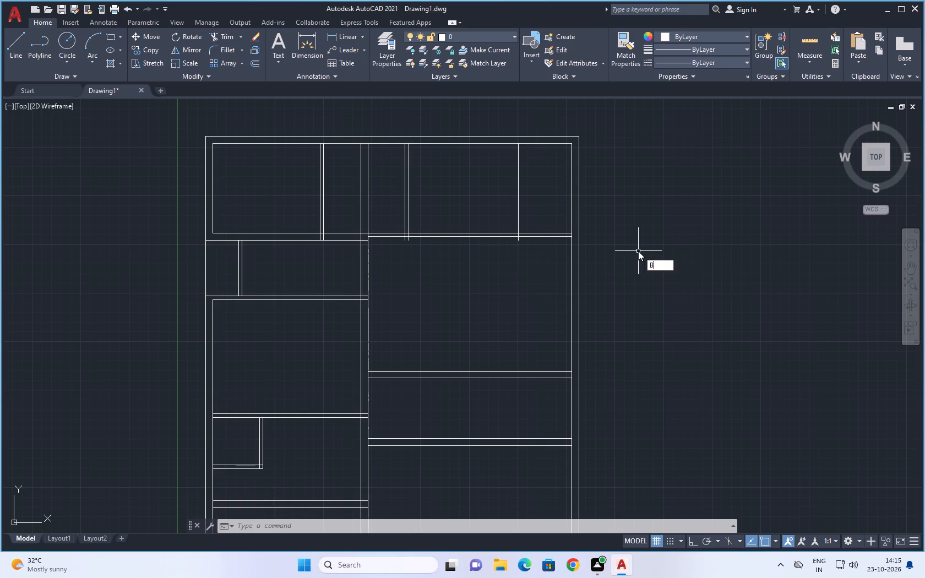
text(RE)
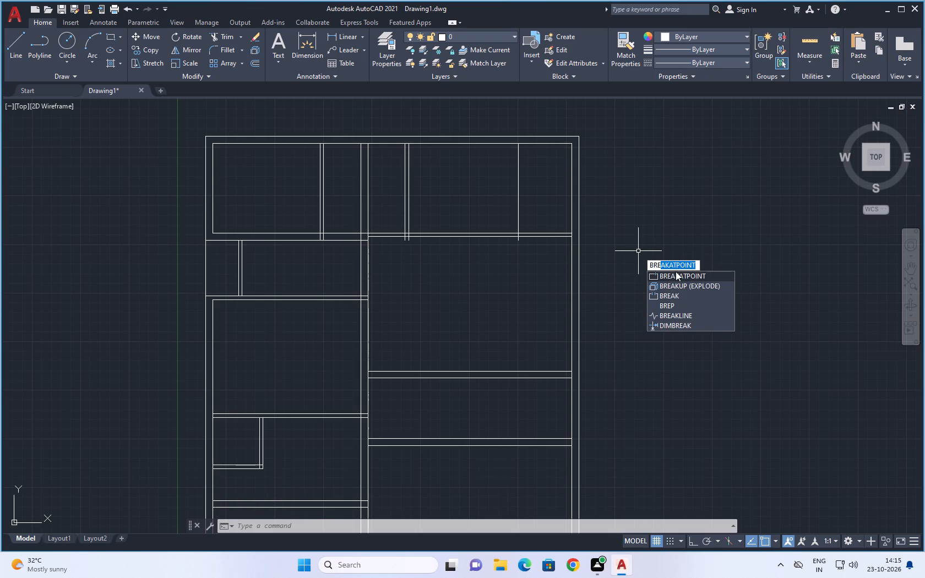
click(676, 272)
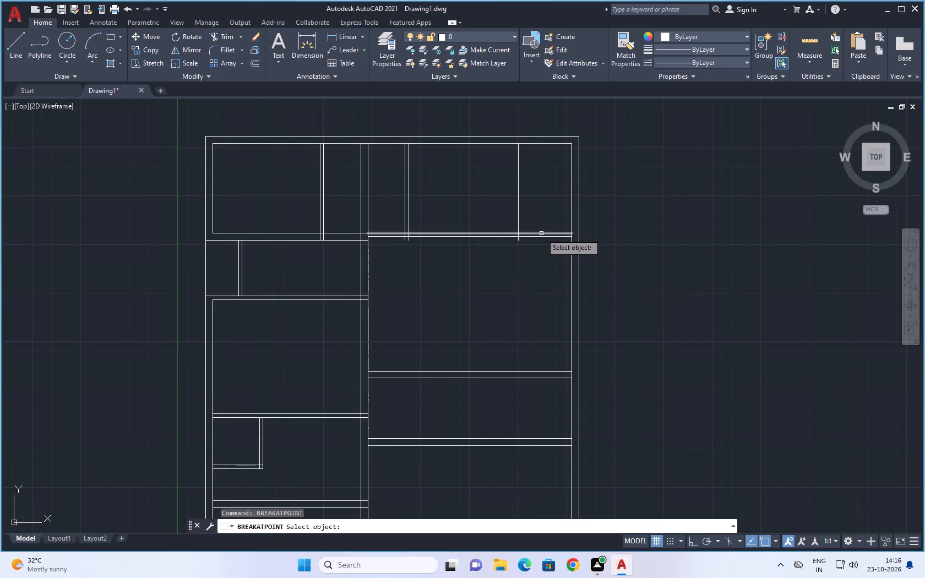
click(541, 233)
scroll(519, 239, up, 3)
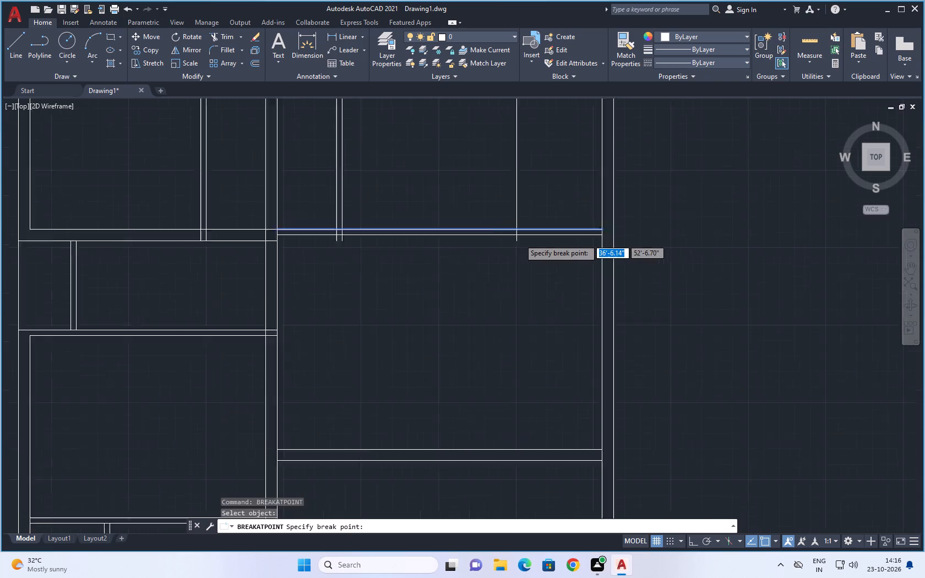
scroll(519, 239, up, 1)
click(506, 200)
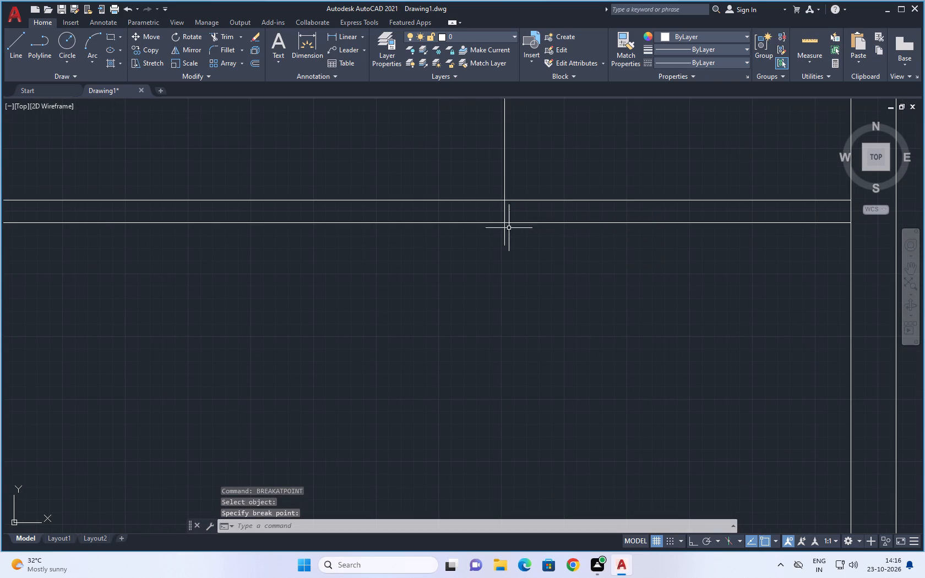
Offset the broken segment between the single vertical line and right outer wall 4' upward into the top-right corner space.
scroll(581, 331, down, 4)
middle_drag(591, 339, 564, 348)
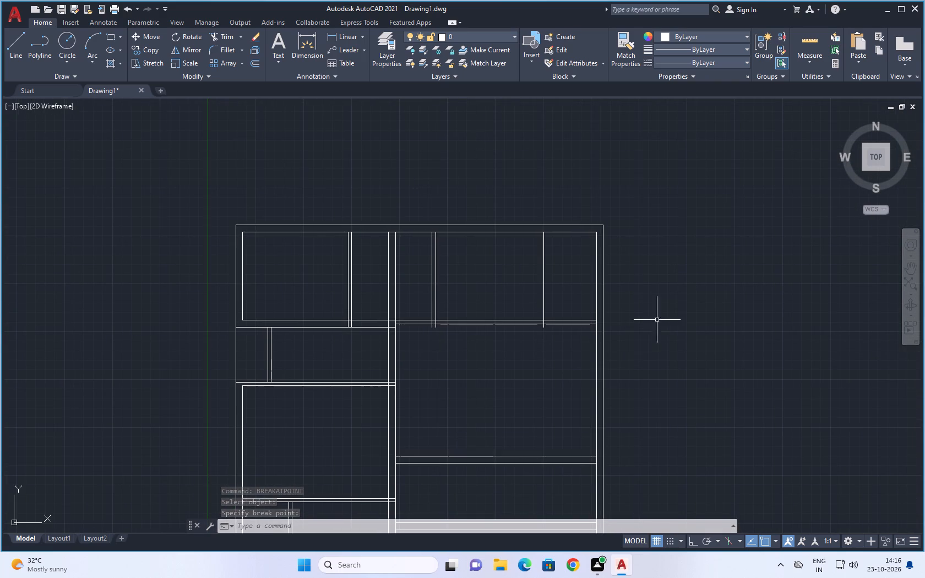
scroll(661, 312, up, 1)
middle_drag(661, 312, 623, 333)
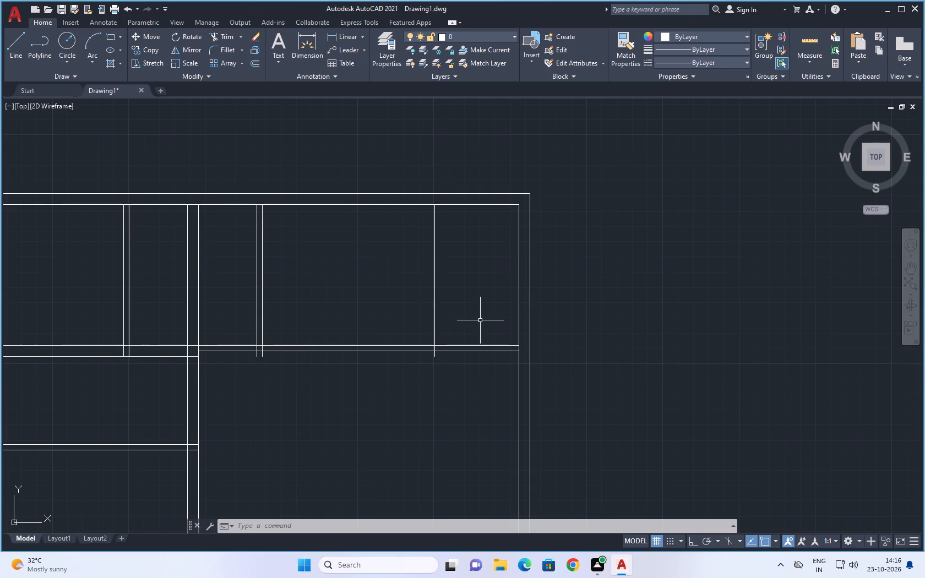
key(o)
key(Return)
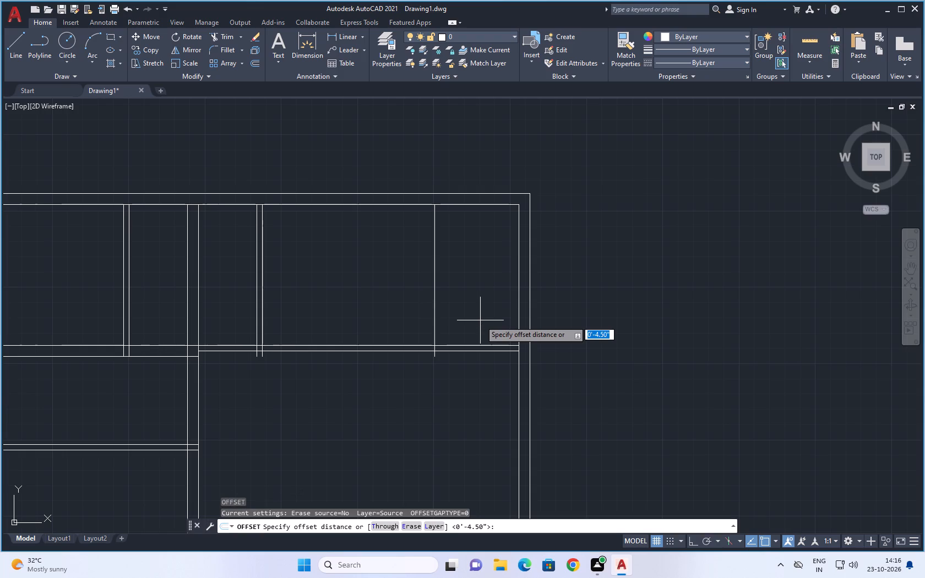
text(4')
key(Return)
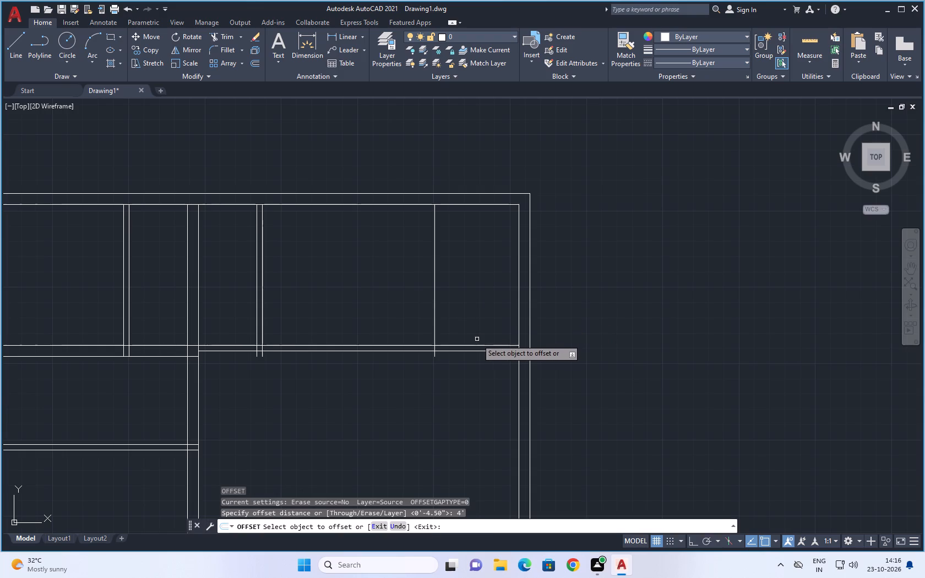
click(475, 345)
click(478, 315)
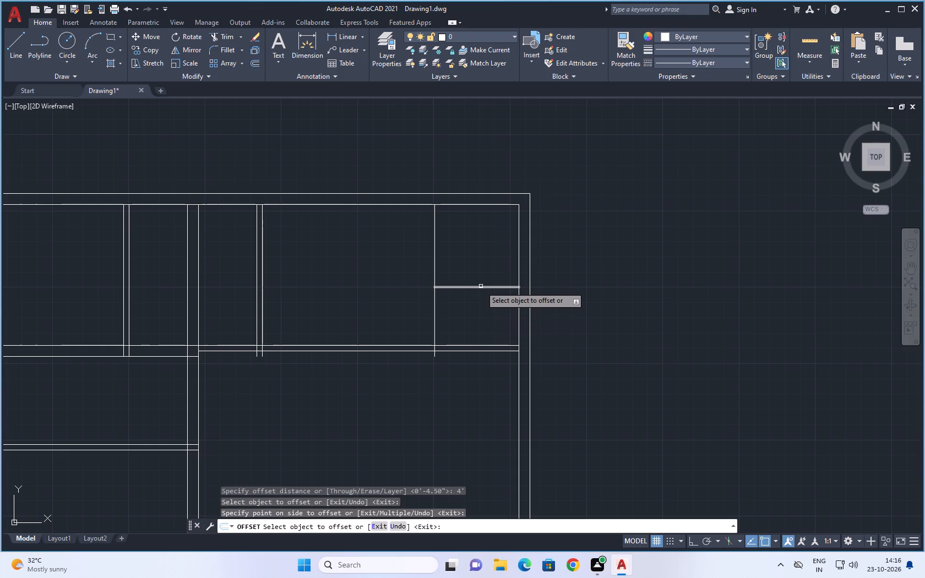
Examine the whole floor plan and the subdivided top-right corner space.
scroll(499, 301, down, 1)
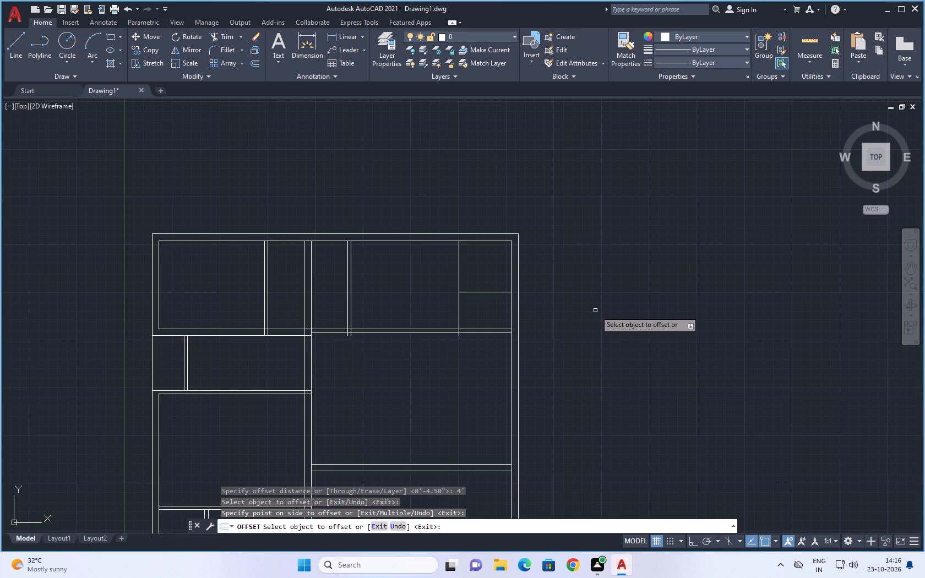
scroll(595, 310, down, 2)
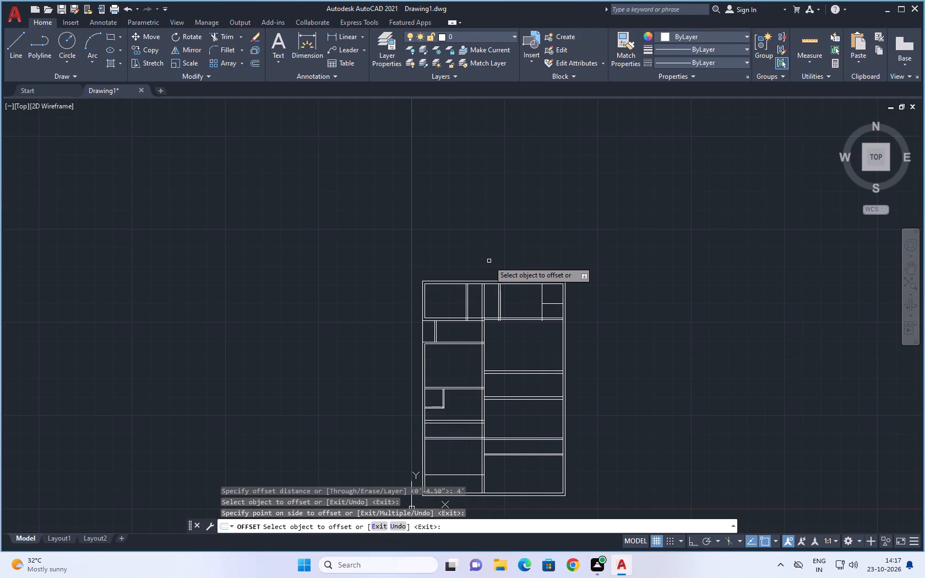
middle_drag(634, 351, 629, 326)
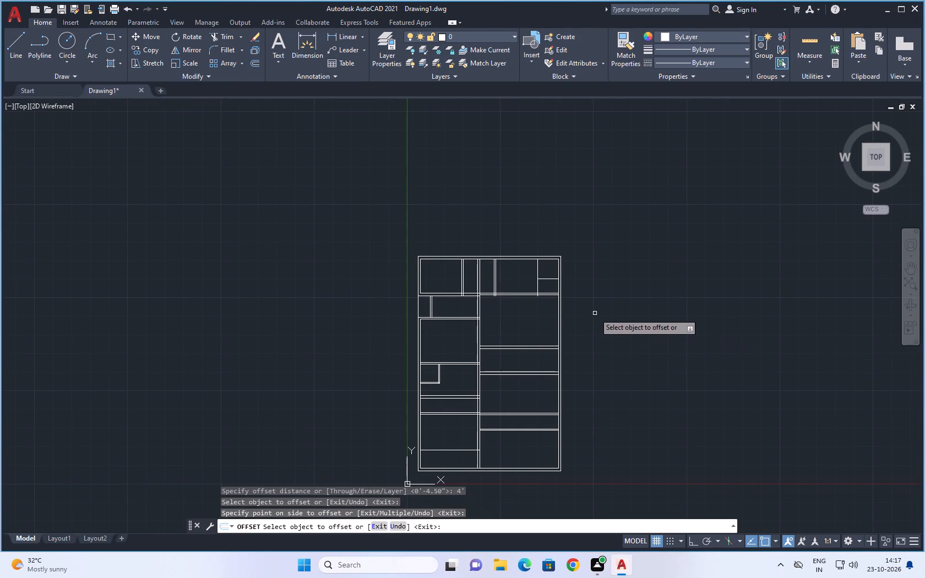
middle_drag(598, 308, 616, 323)
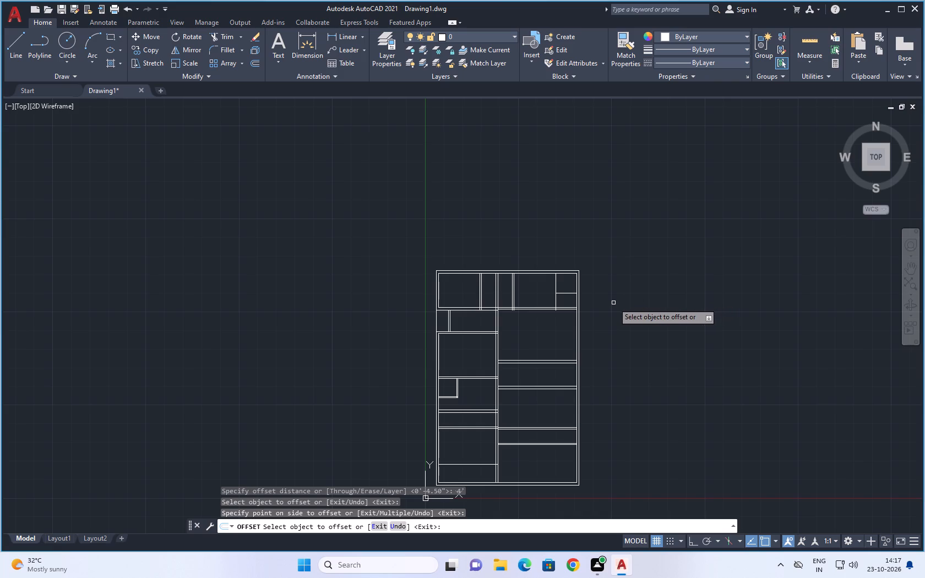
scroll(565, 308, up, 1)
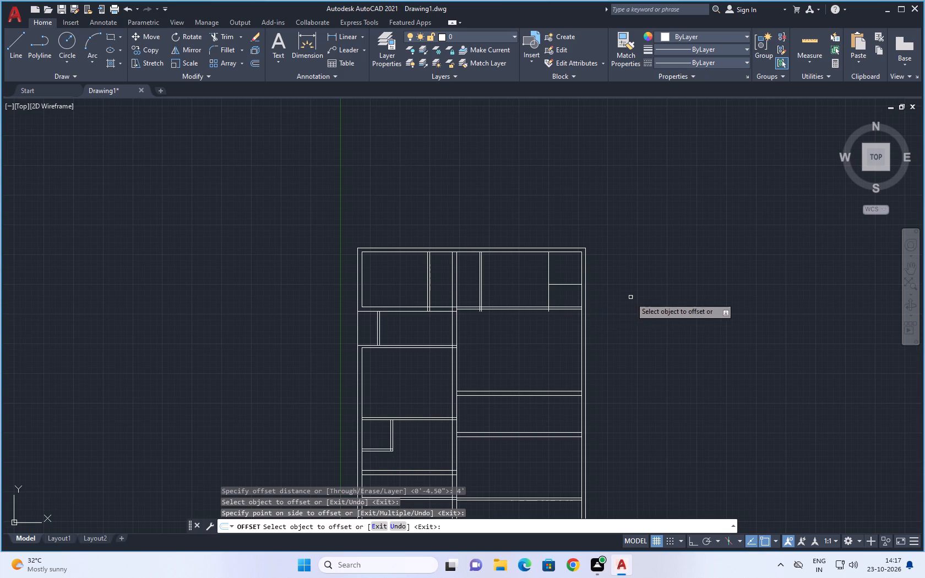
middle_drag(645, 290, 657, 282)
scroll(613, 302, up, 2)
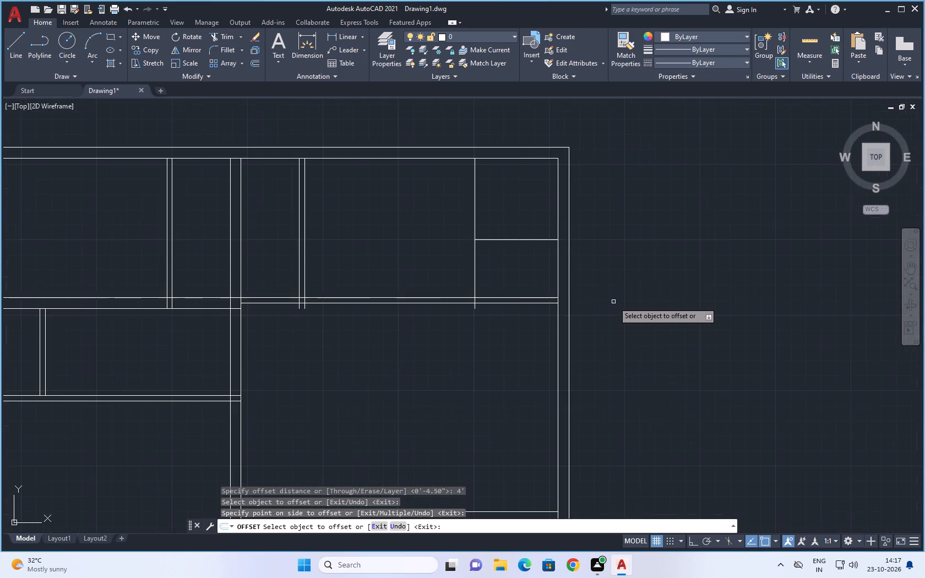
middle_drag(616, 273, 698, 340)
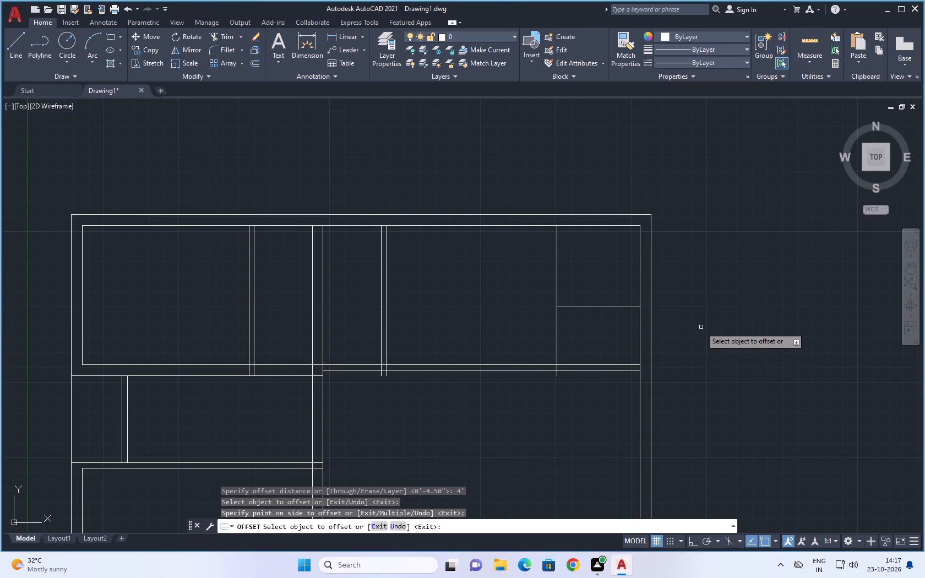
scroll(701, 327, down, 2)
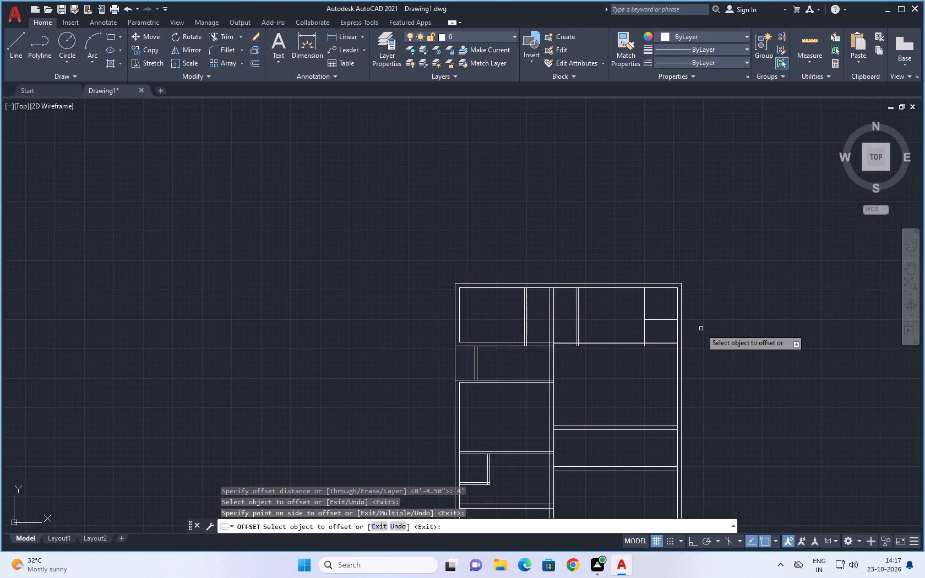
middle_drag(703, 334, 686, 281)
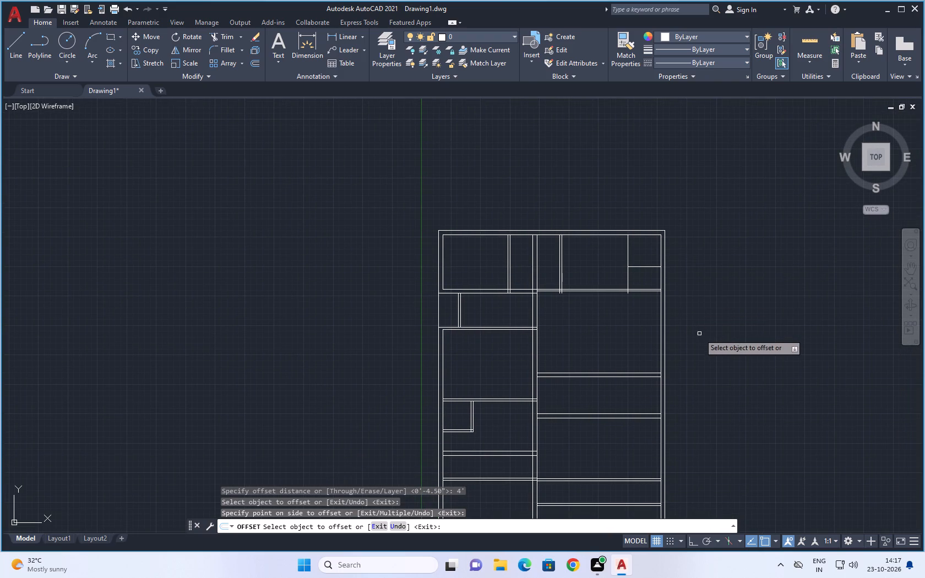
middle_drag(700, 331, 688, 296)
scroll(687, 302, down, 1)
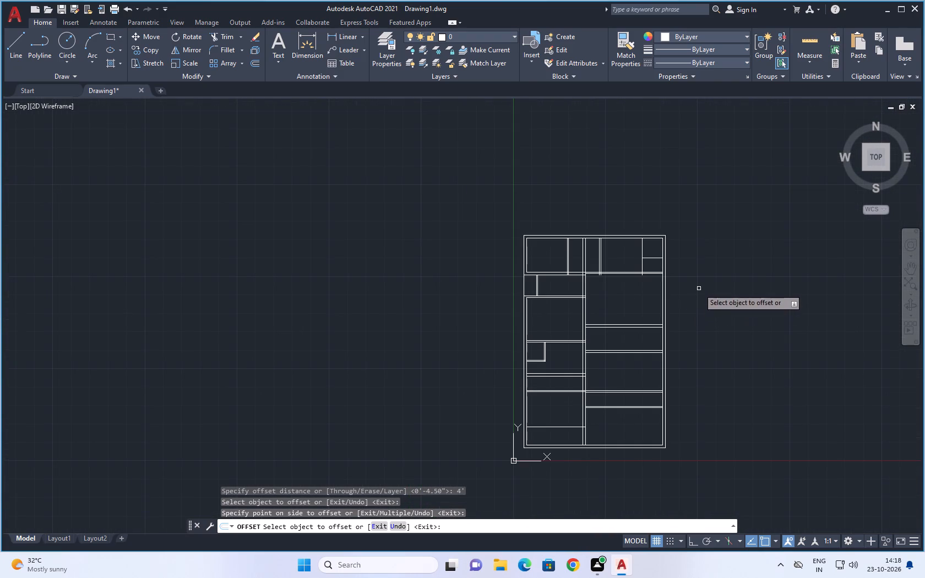
middle_drag(699, 288, 692, 309)
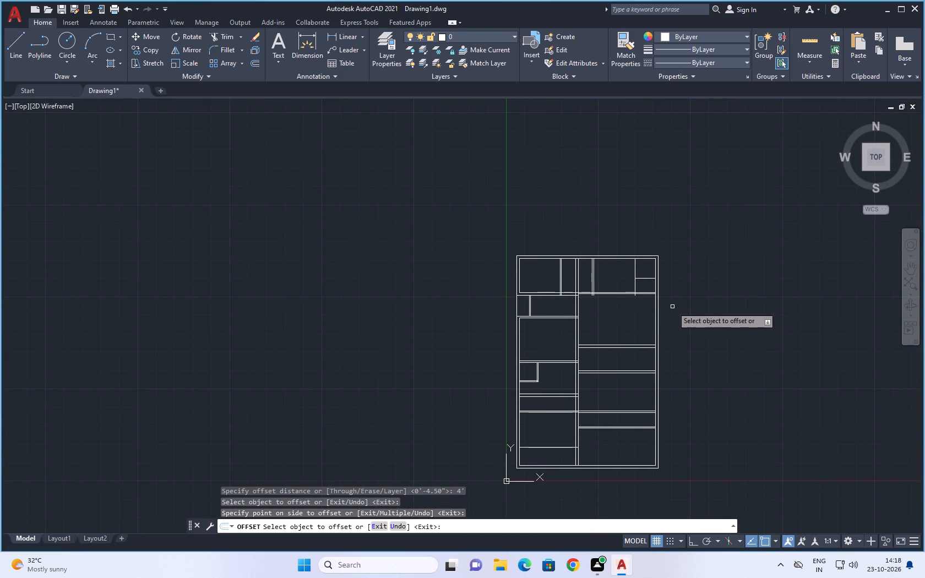
scroll(608, 314, up, 1)
scroll(651, 303, up, 1)
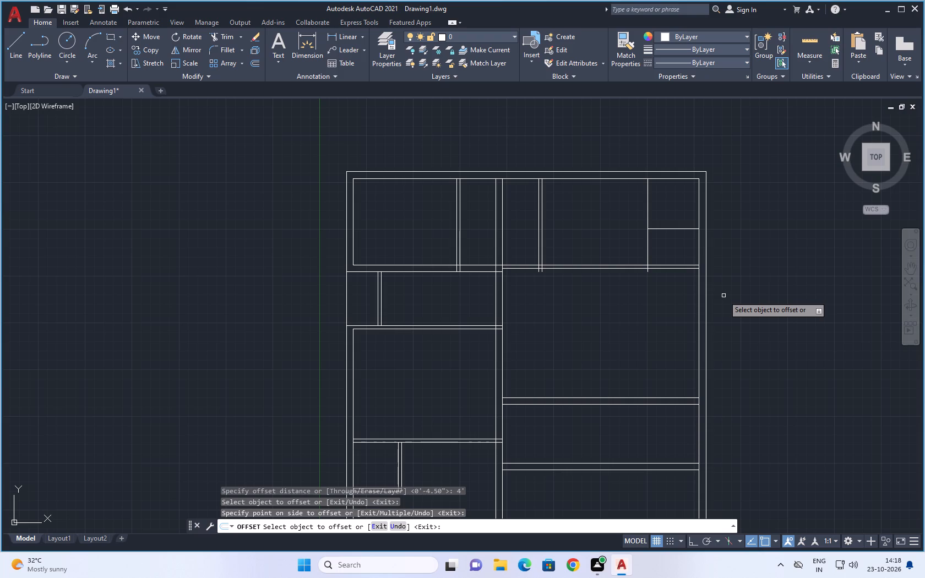
Measure the sizes of the upper and lower compartments in the top-right corner space using quick measurement.
scroll(733, 299, down, 1)
middle_drag(760, 293, 738, 321)
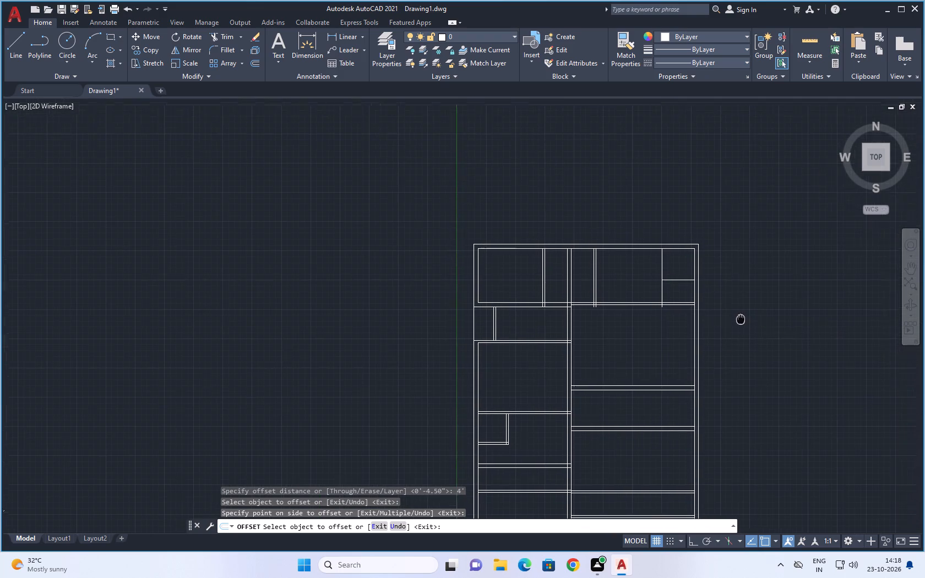
middle_drag(738, 321, 730, 331)
key(Escape)
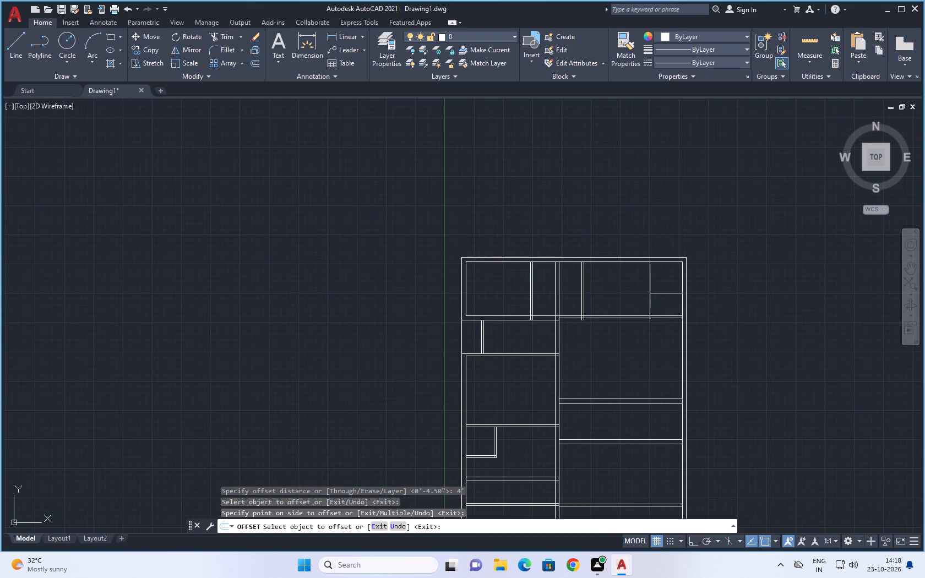
key(Escape)
click(816, 42)
scroll(664, 295, up, 2)
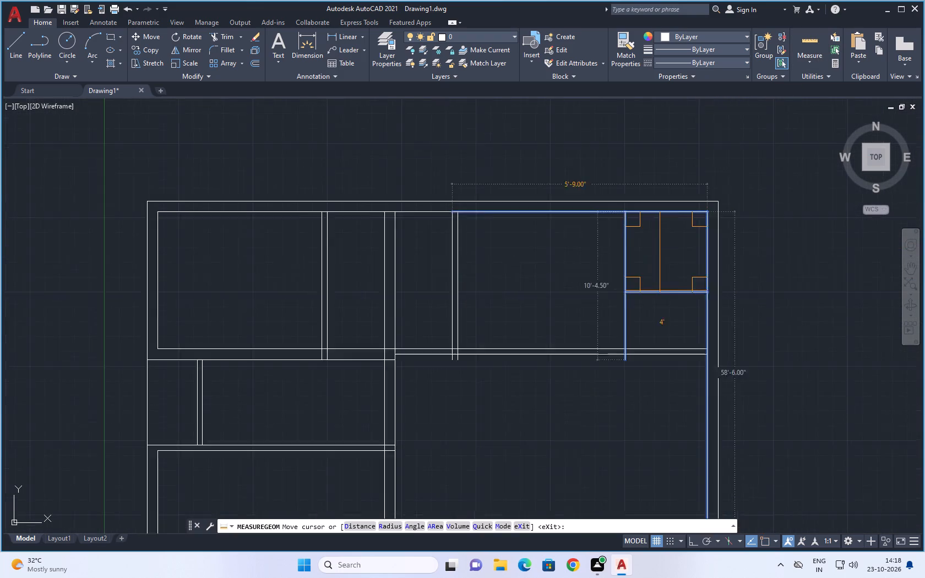
scroll(659, 290, up, 2)
scroll(672, 225, down, 2)
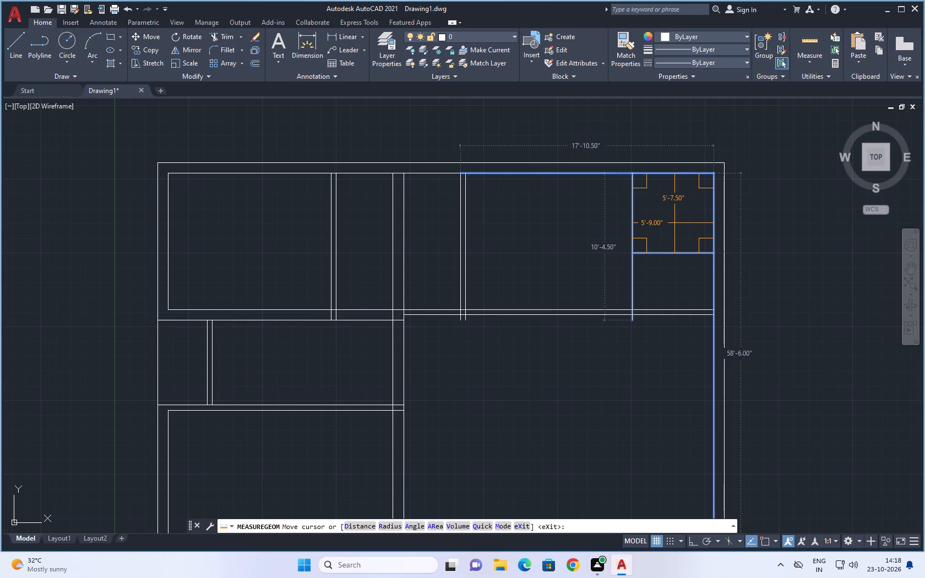
key(Escape)
key(Escape)
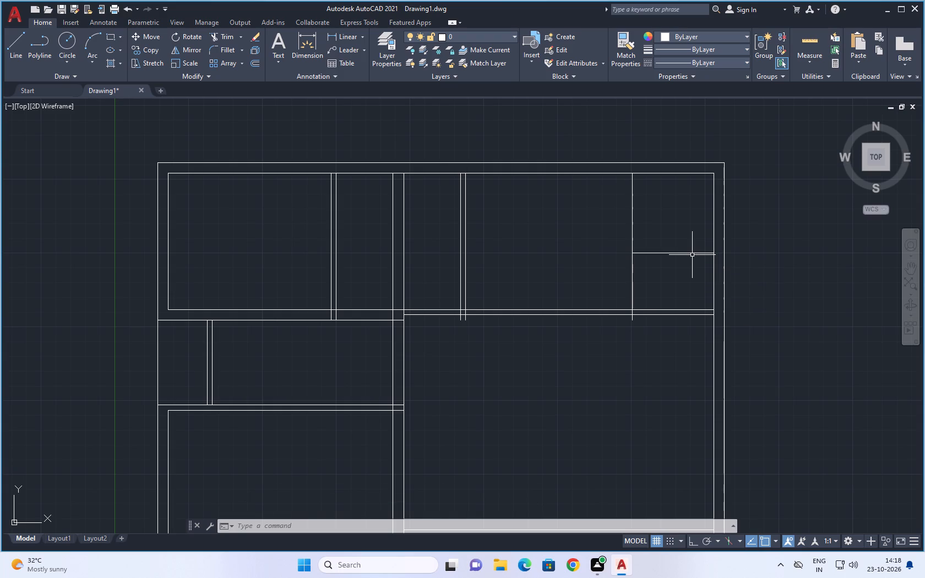
click(808, 41)
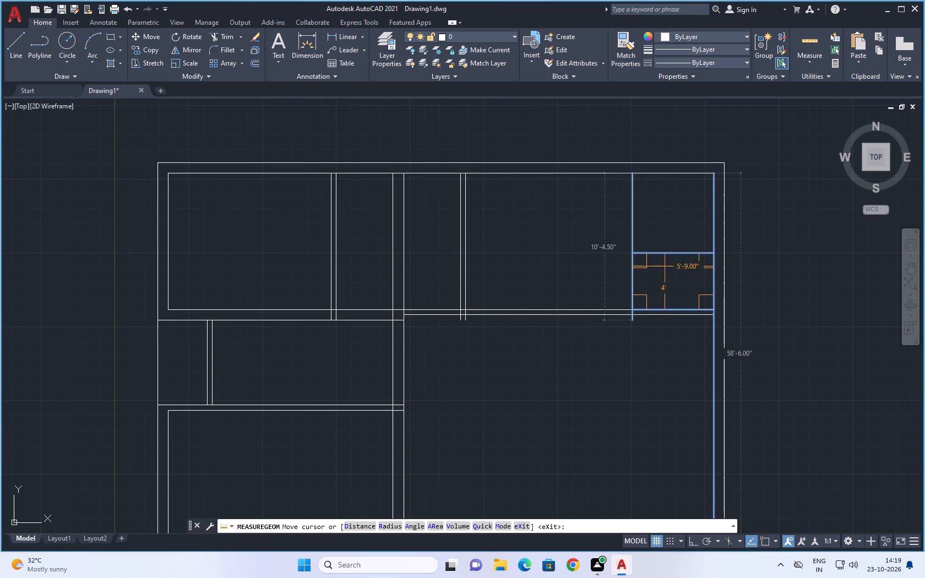
scroll(632, 271, down, 2)
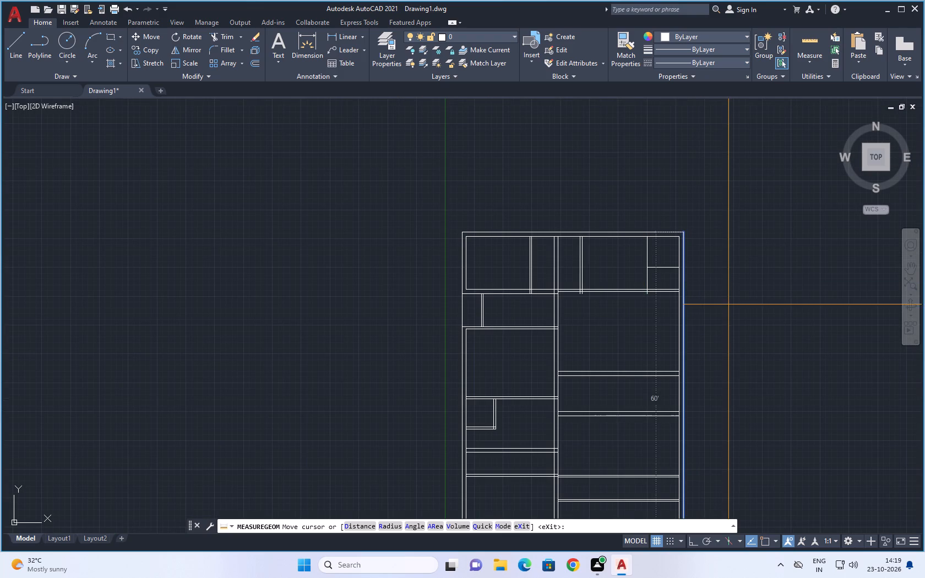
key(Escape)
key(Escape)
Break the right outer wall's inner line at its intersection with the upper partition's top line using Break at Point.
middle_drag(720, 280, 678, 216)
scroll(618, 207, up, 1)
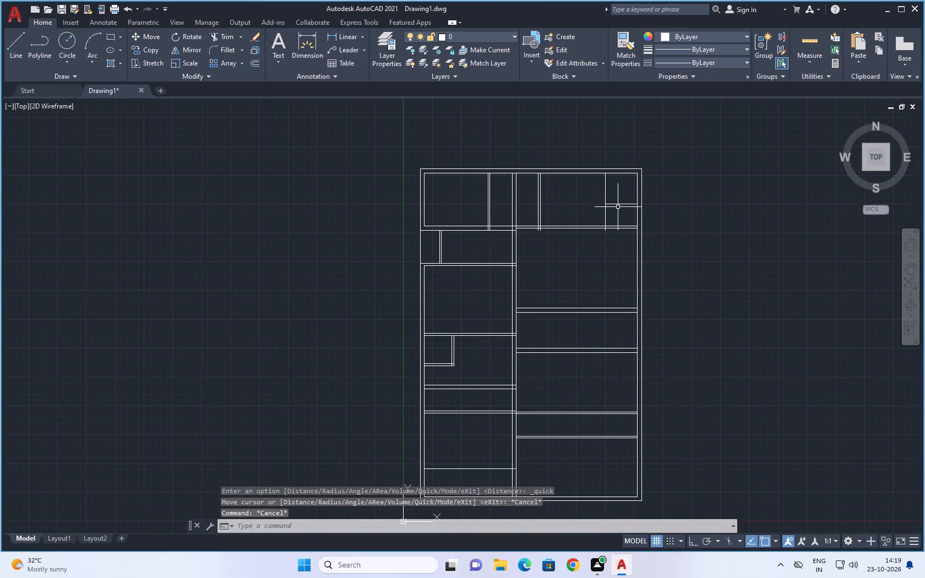
key(Escape)
key(Escape)
middle_drag(713, 228, 706, 252)
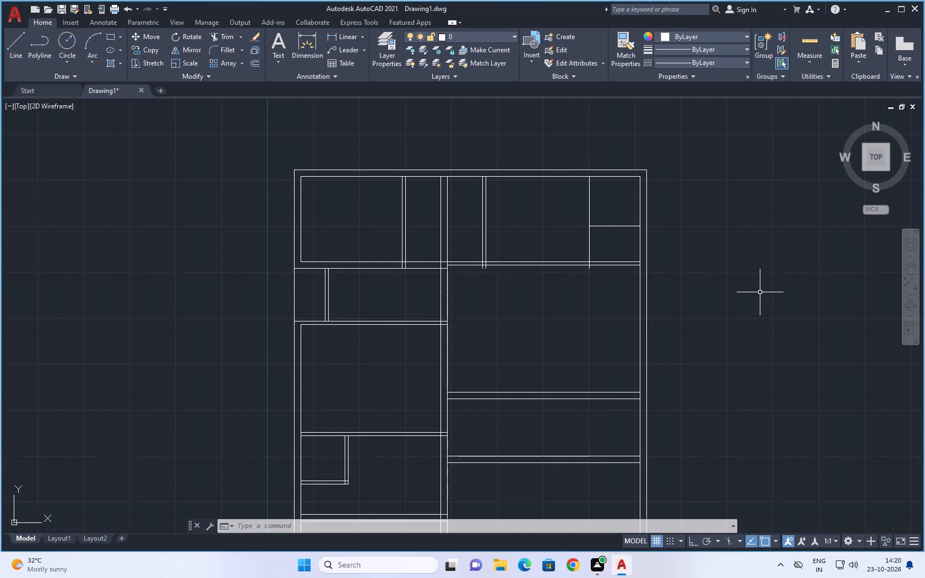
middle_drag(713, 261, 728, 313)
scroll(642, 267, up, 2)
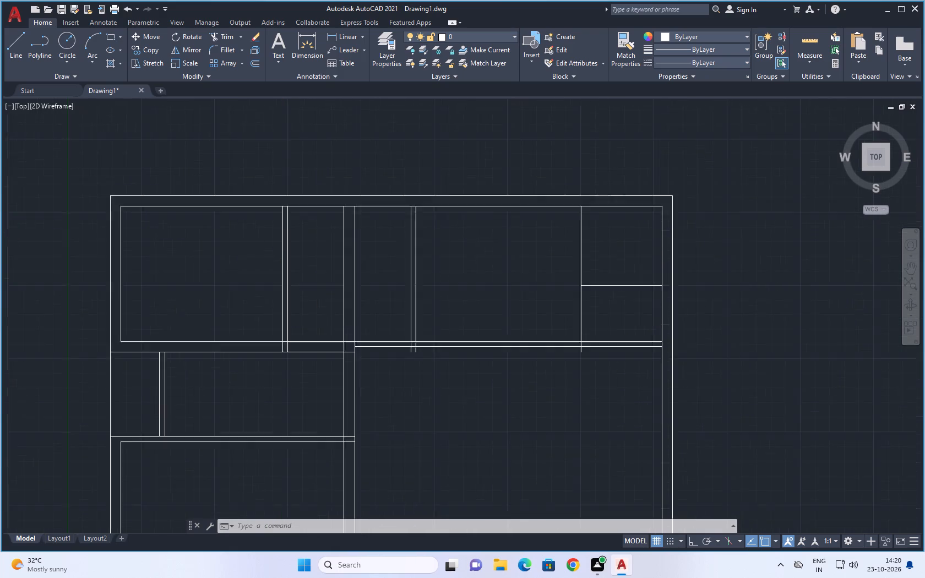
key(Escape)
key(Escape)
key(Escape)
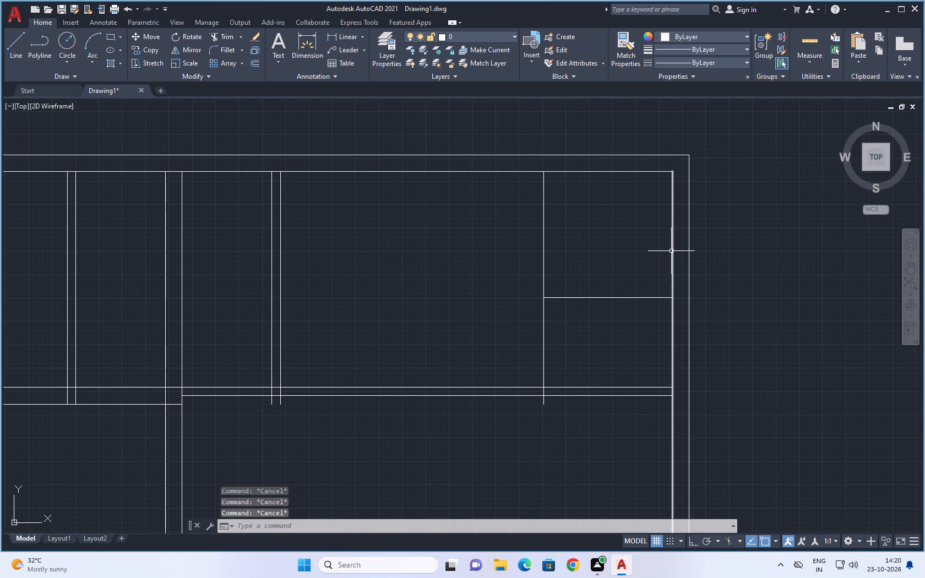
key(Escape)
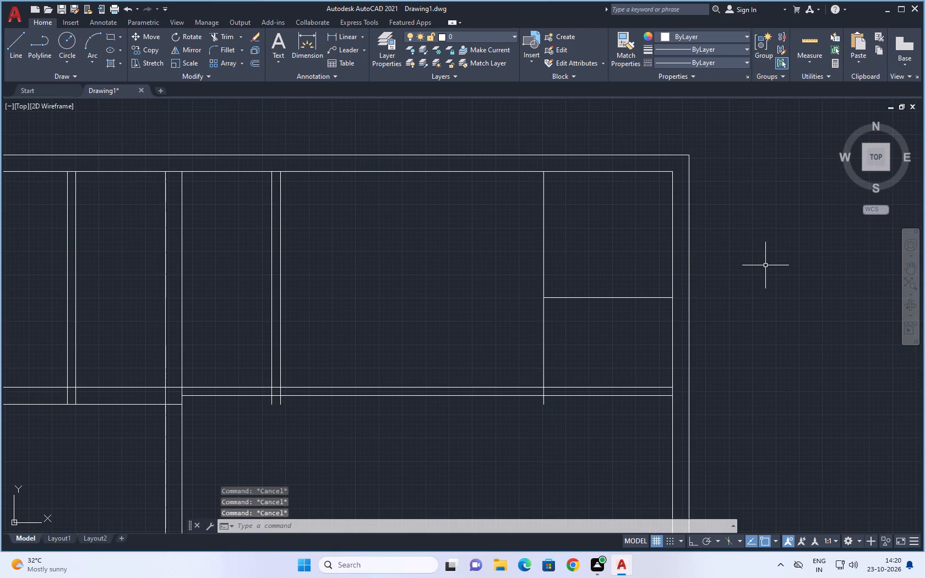
key(b)
text(RE)
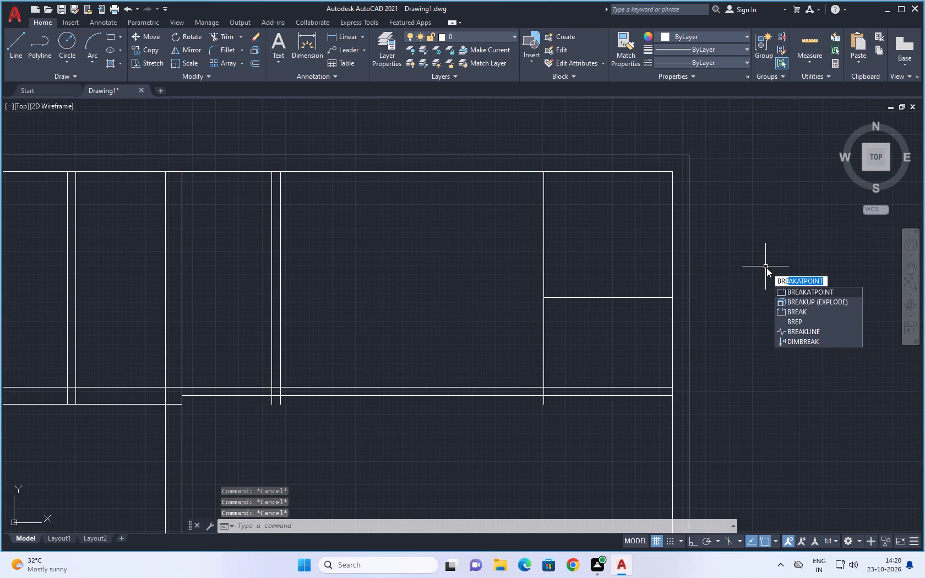
click(796, 290)
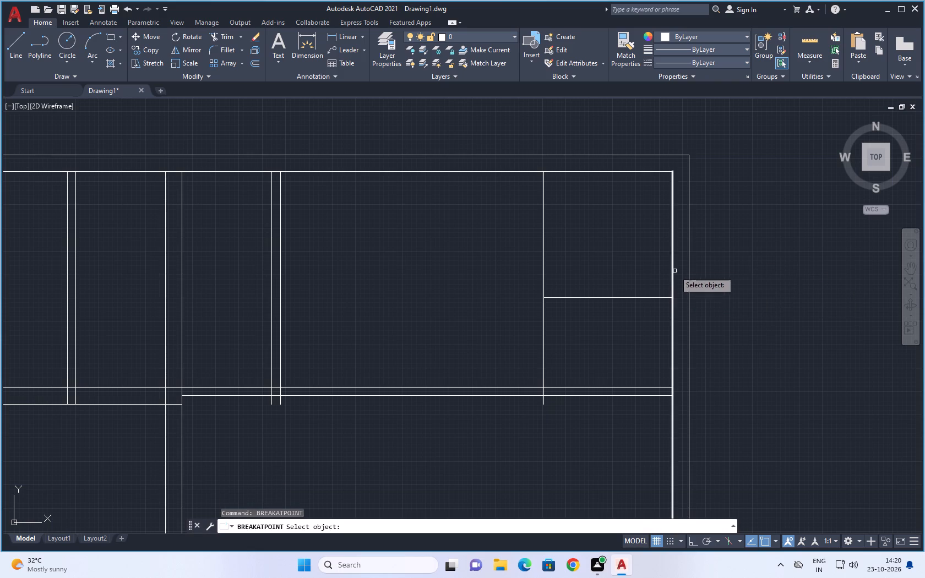
click(672, 257)
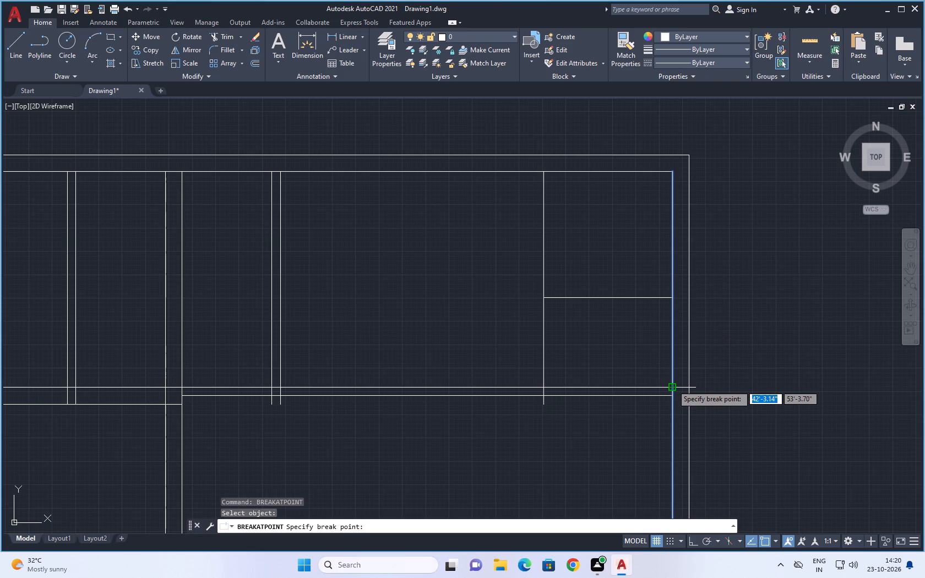
click(672, 385)
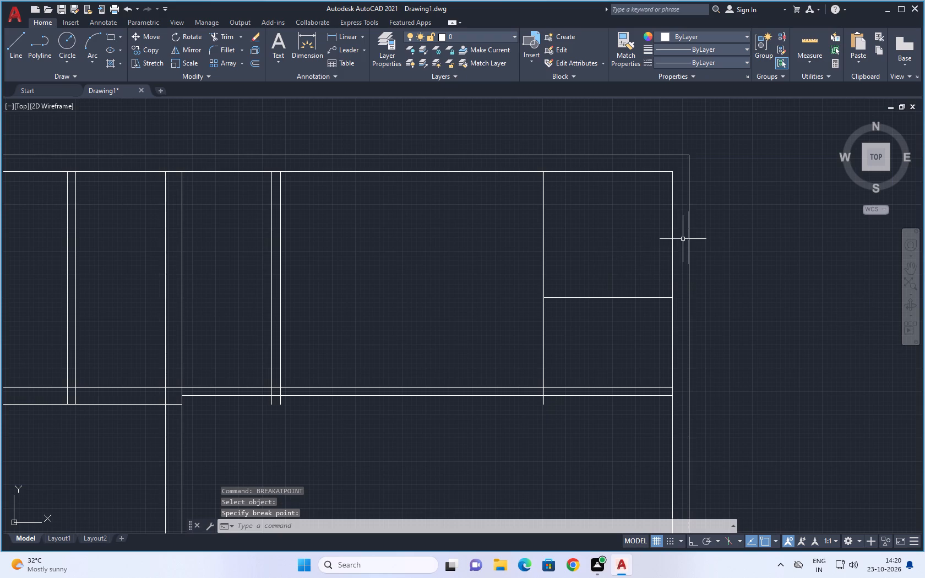
key(Escape)
key(Escape)
Offset the broken upper segment of the right outer wall's inner line 3' inward into the top-right corner space.
key(o)
key(Return)
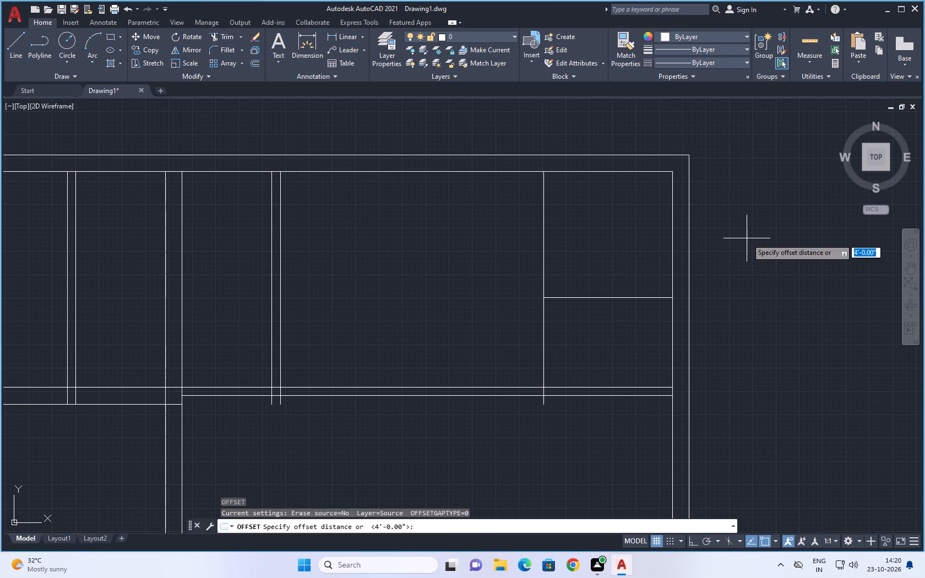
key(3)
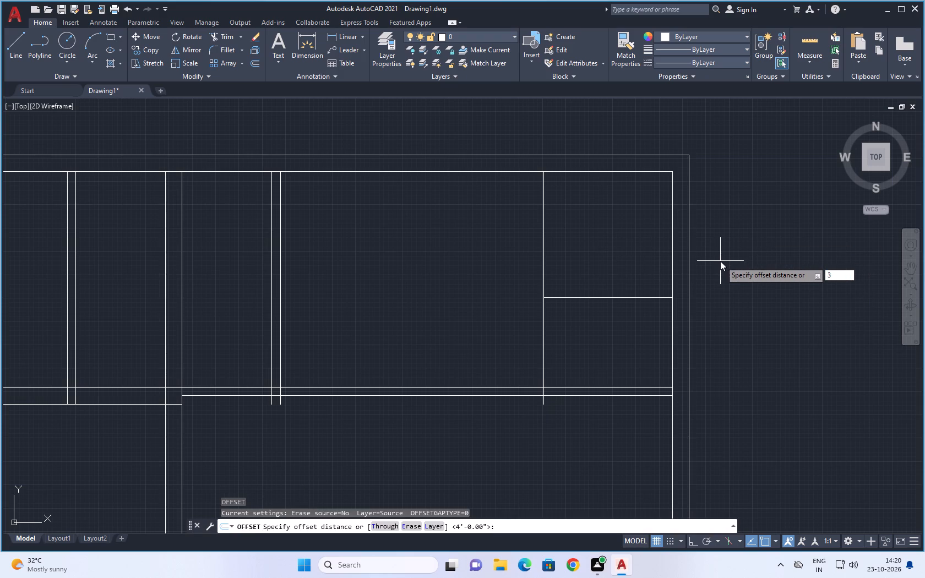
key(apostrophe)
key(Return)
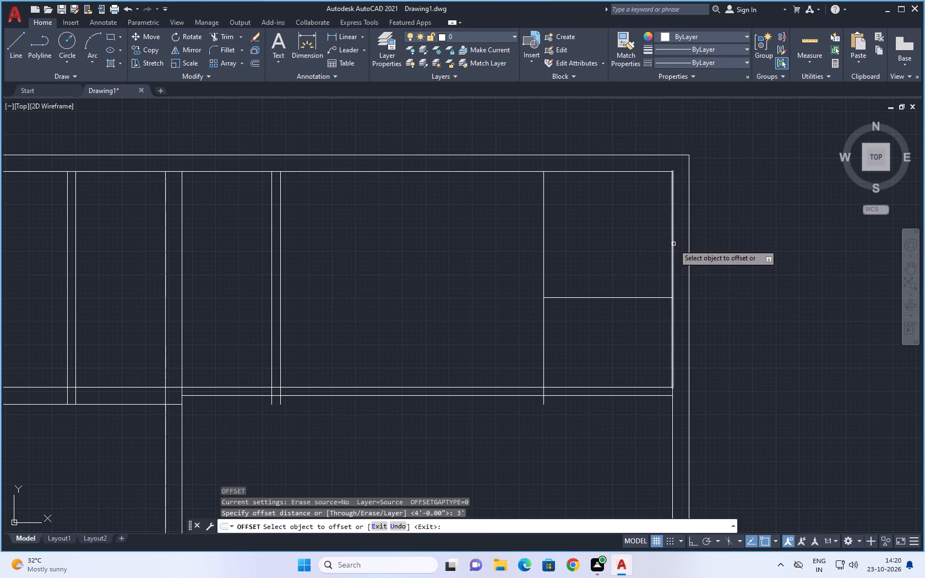
click(673, 243)
click(617, 245)
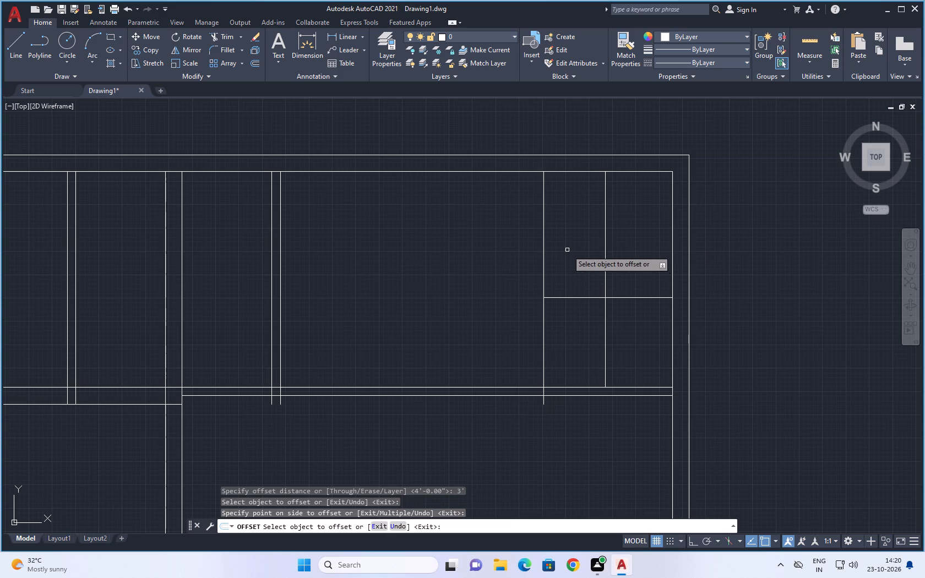
Examine the whole floor plan with the further subdivided top-right corner space.
scroll(567, 250, down, 1)
scroll(686, 263, down, 1)
middle_drag(701, 264, 673, 249)
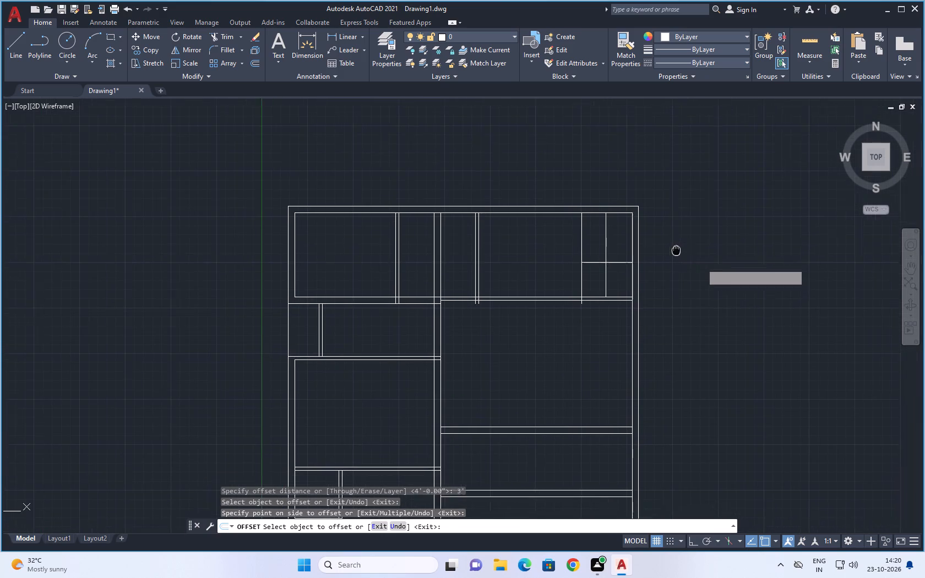
middle_drag(673, 249, 671, 248)
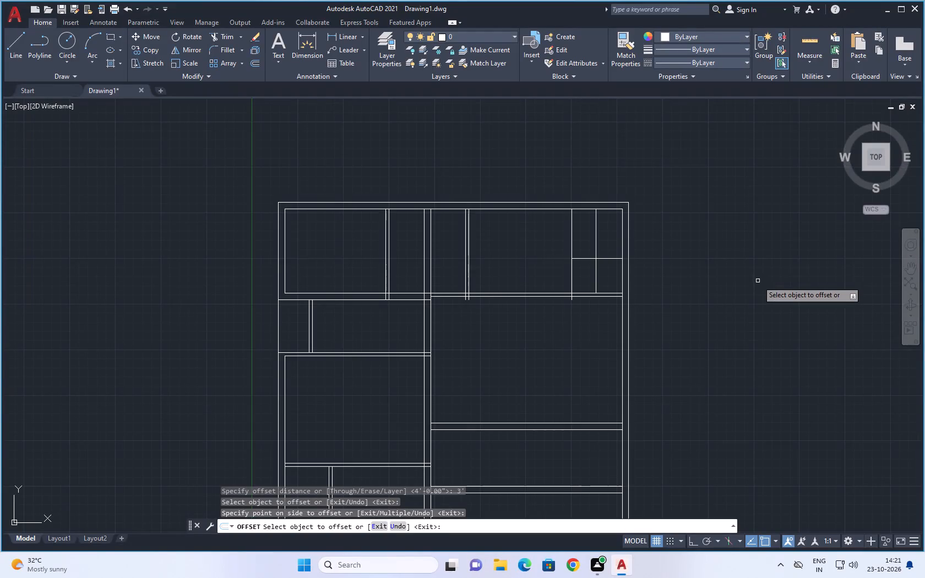
scroll(752, 282, down, 1)
middle_drag(750, 284, 701, 278)
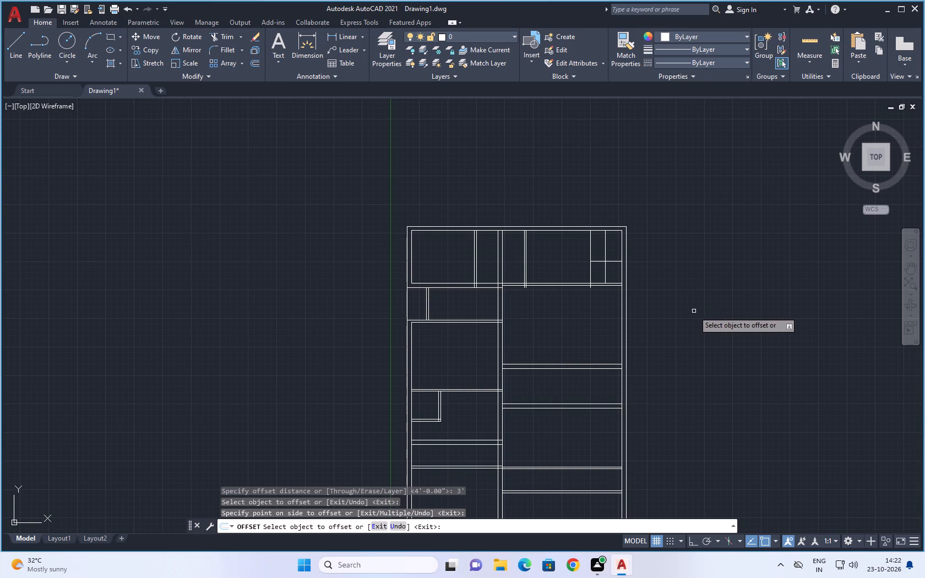
scroll(717, 306, down, 1)
middle_drag(717, 320, 692, 285)
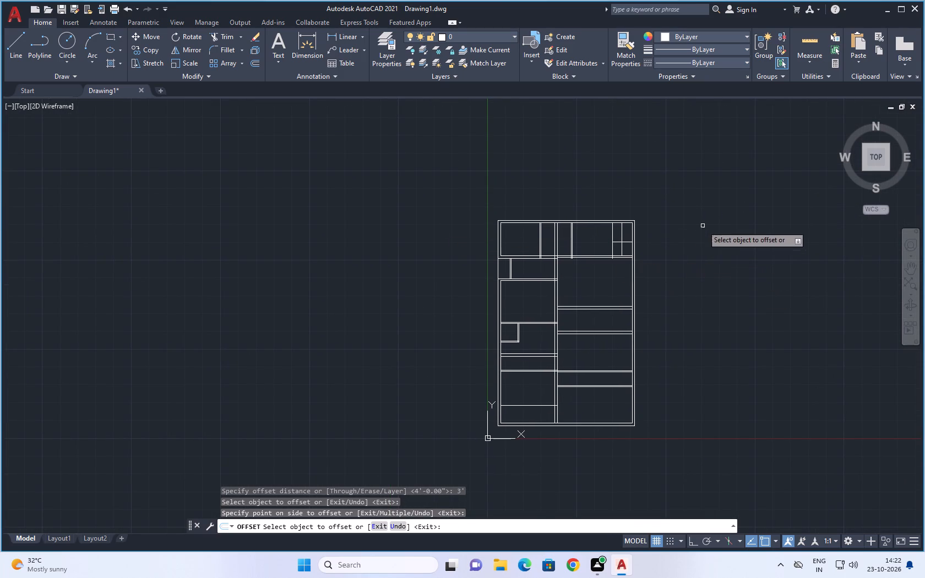
key(Escape)
key(Escape)
key(Escape)
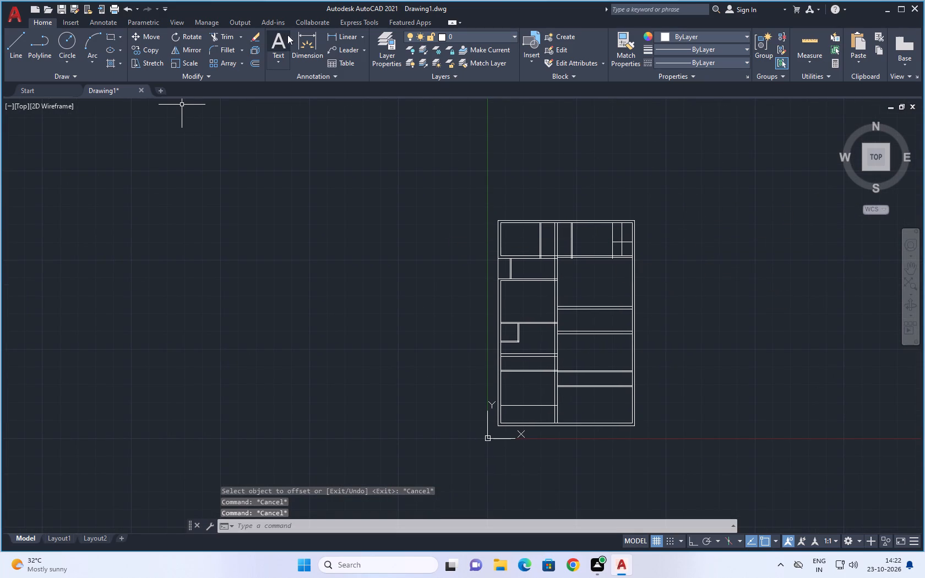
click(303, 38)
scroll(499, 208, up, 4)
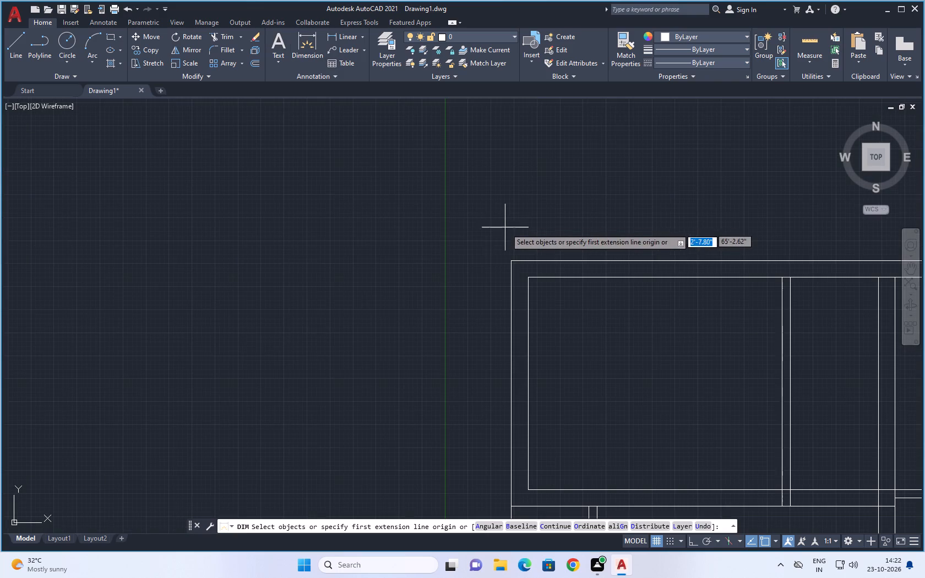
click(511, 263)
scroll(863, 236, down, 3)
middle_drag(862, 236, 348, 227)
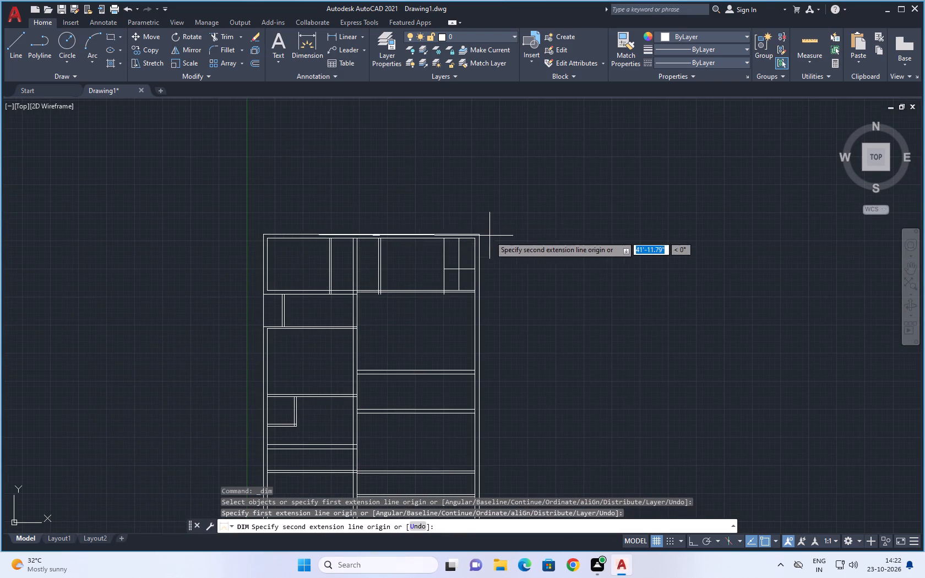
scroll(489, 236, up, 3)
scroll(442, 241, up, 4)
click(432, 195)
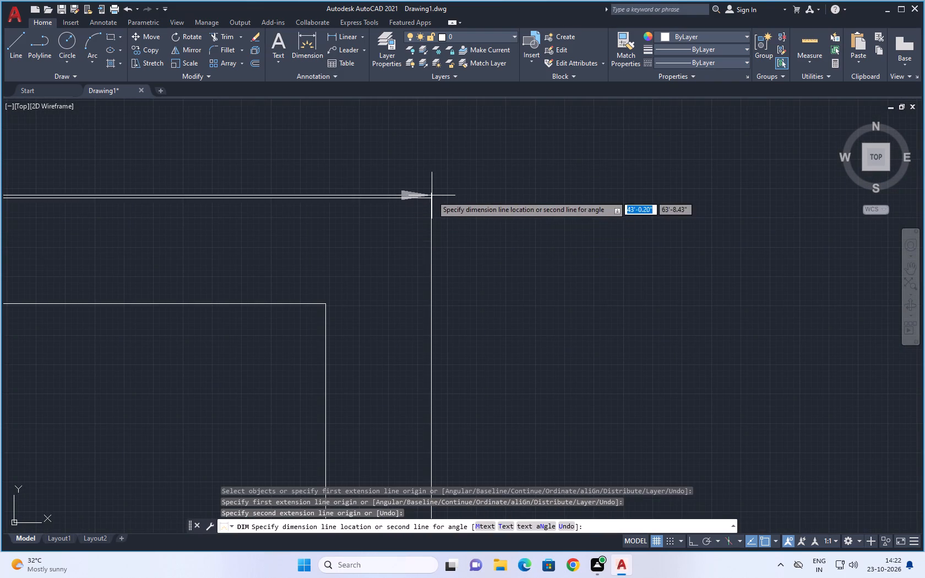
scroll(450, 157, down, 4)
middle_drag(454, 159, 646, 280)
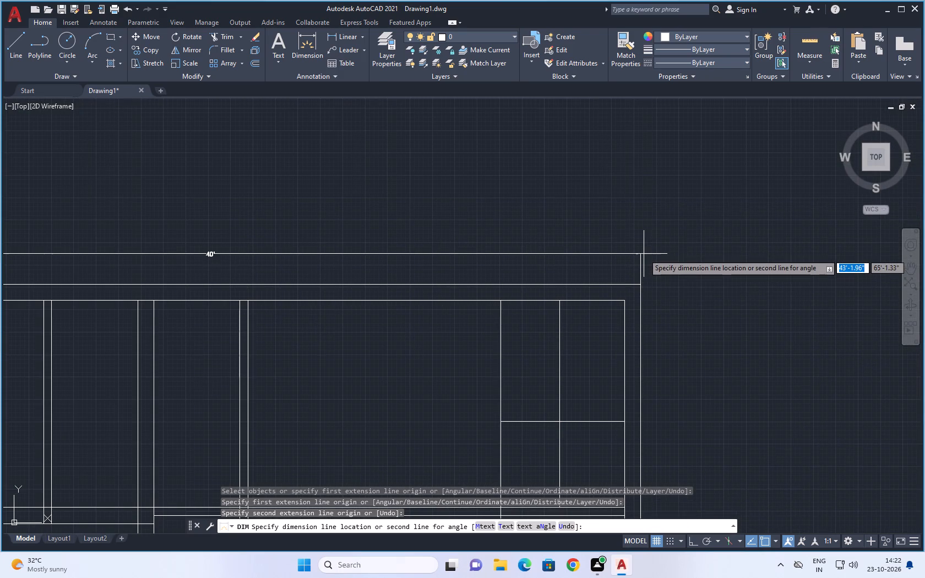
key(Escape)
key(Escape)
Trim the top-right corner space's horizontal divider beyond the 3' offset line and remove the old left vertical line above the partition.
scroll(645, 253, down, 3)
middle_drag(622, 241, 635, 154)
scroll(662, 211, up, 1)
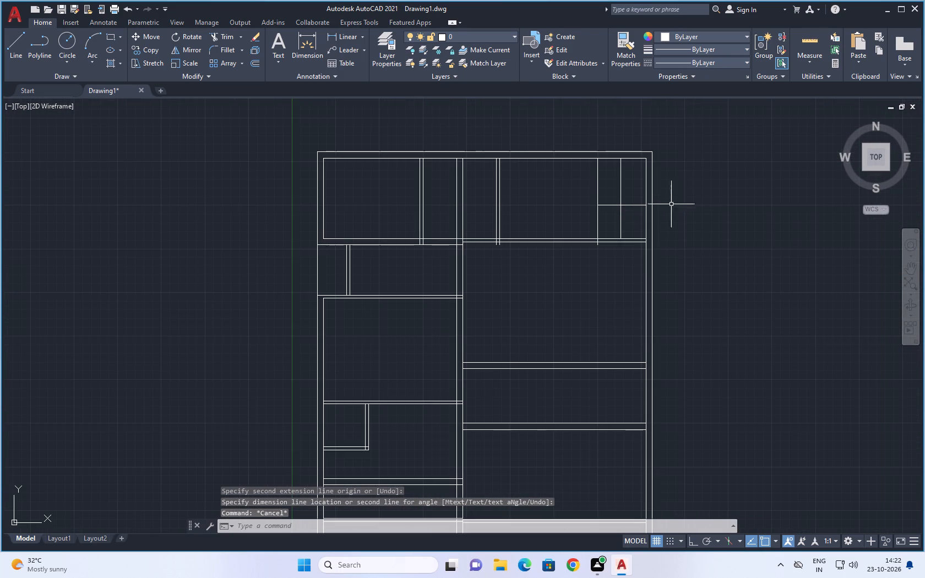
middle_drag(690, 197, 691, 233)
scroll(693, 236, up, 1)
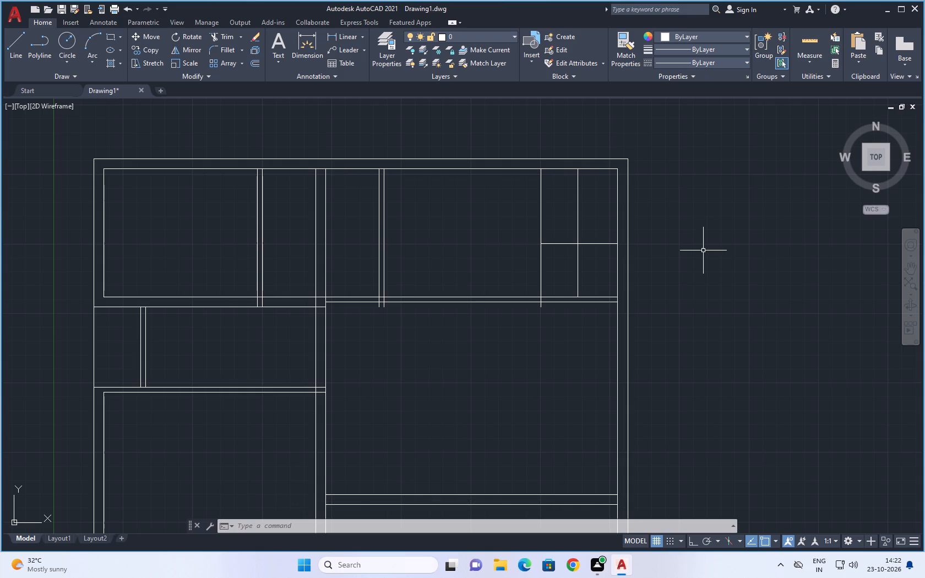
scroll(563, 238, up, 1)
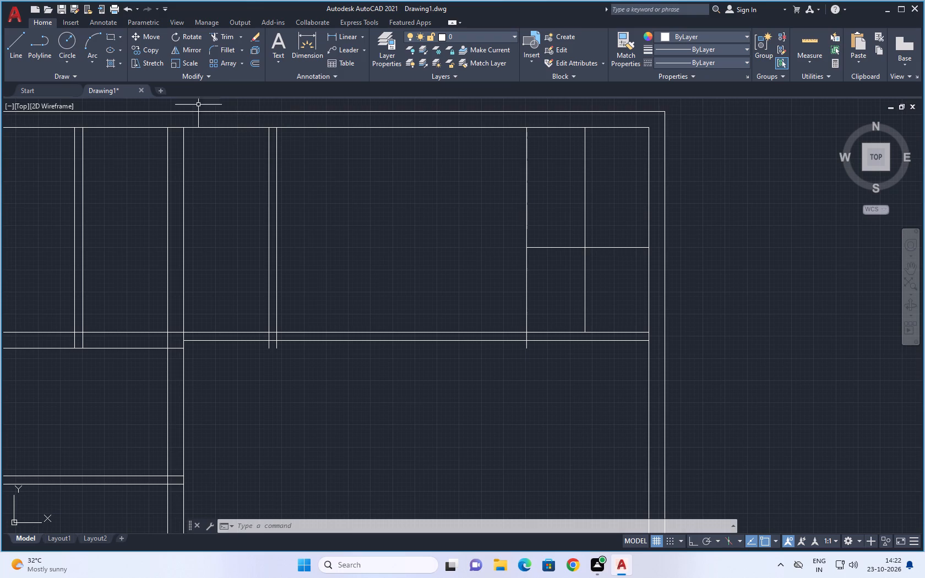
click(217, 35)
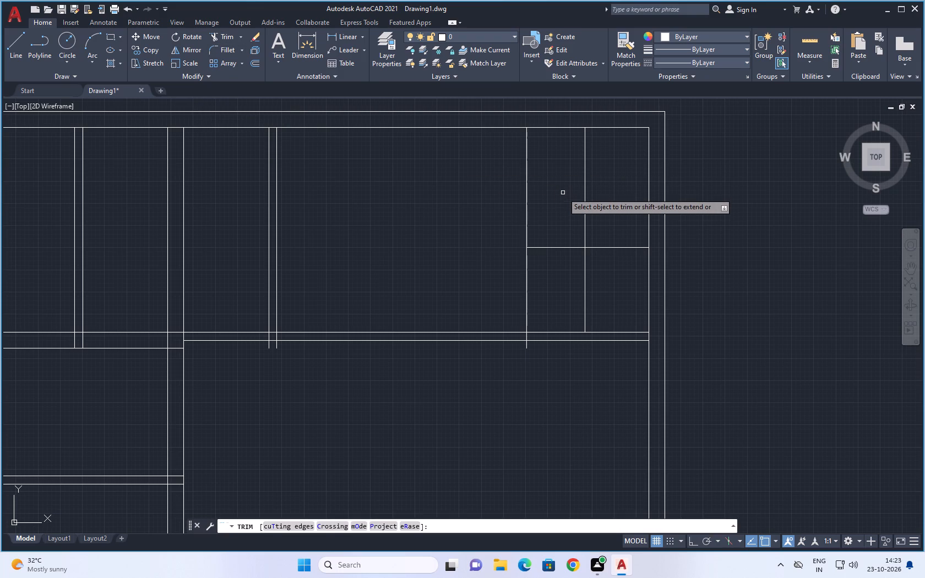
drag(563, 195, 556, 317)
drag(550, 200, 500, 276)
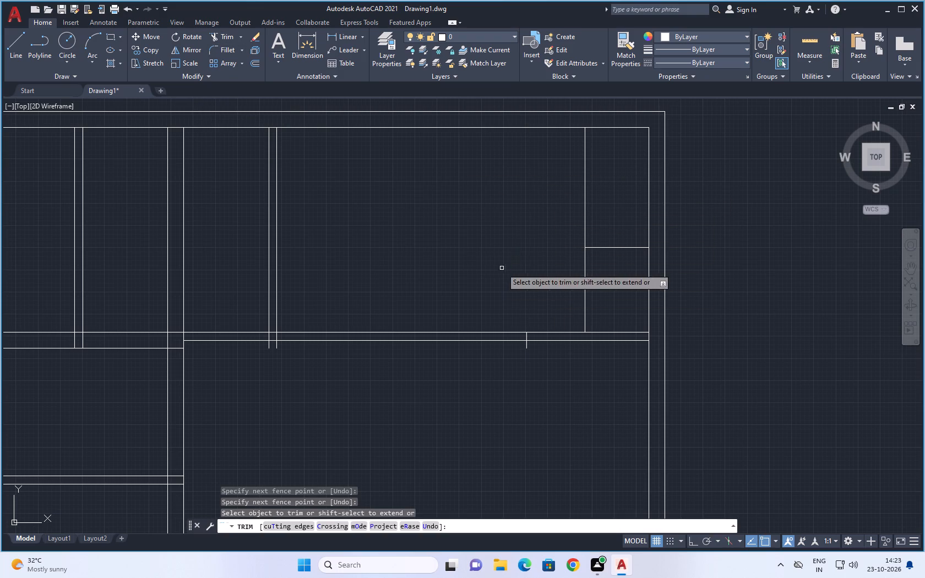
Trim the leftover stub of the old vertical line below and between the two lines of the horizontal partition.
scroll(526, 347, up, 5)
drag(531, 332, 483, 356)
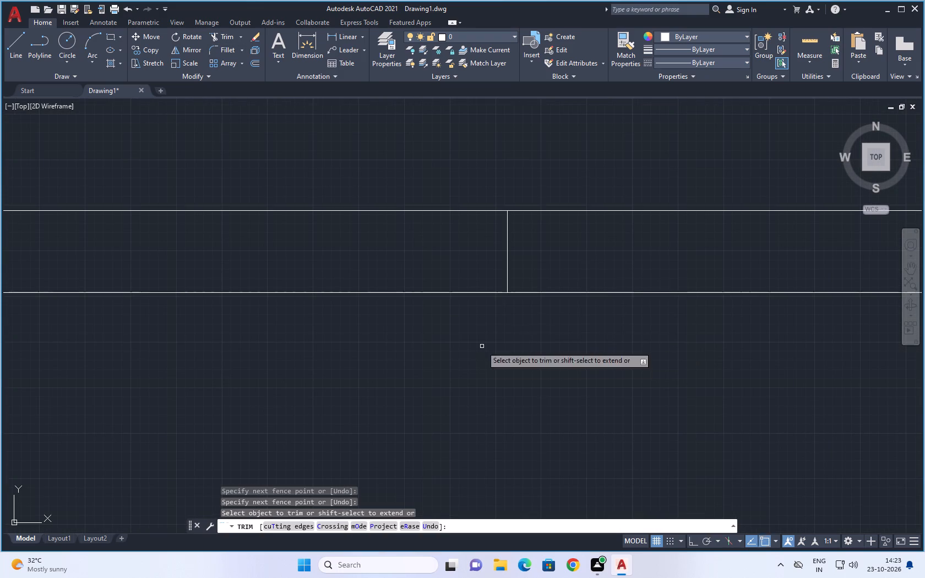
drag(524, 252, 492, 257)
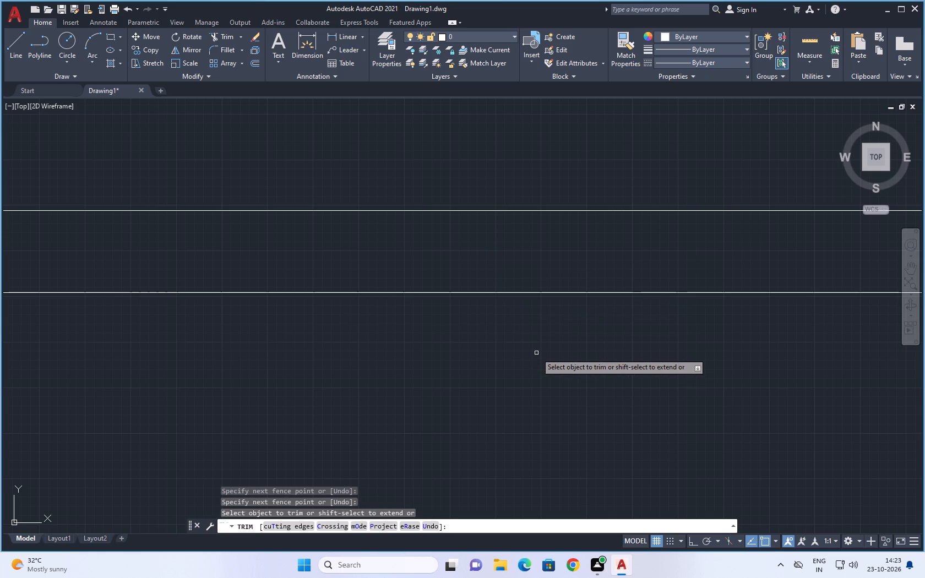
scroll(575, 349, down, 3)
scroll(670, 401, down, 1)
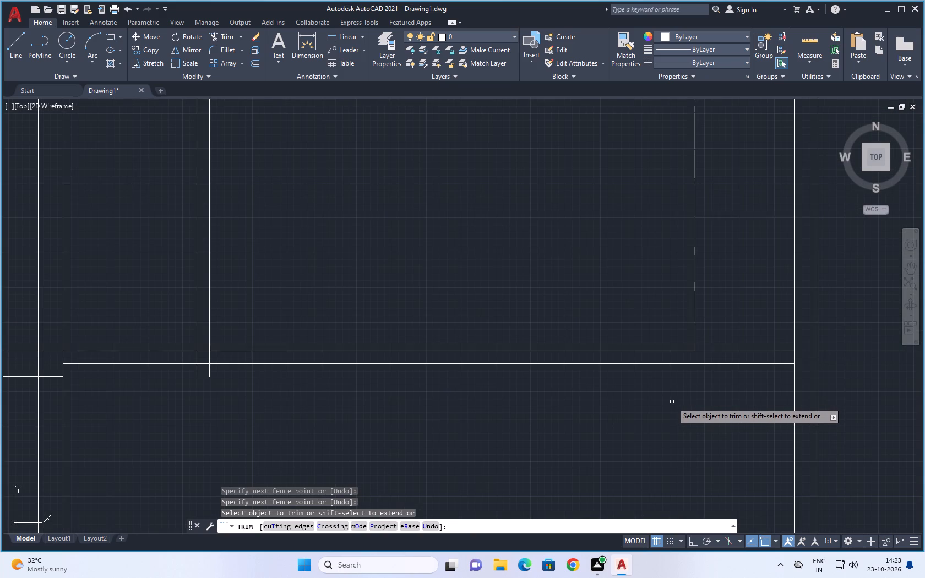
scroll(673, 400, down, 2)
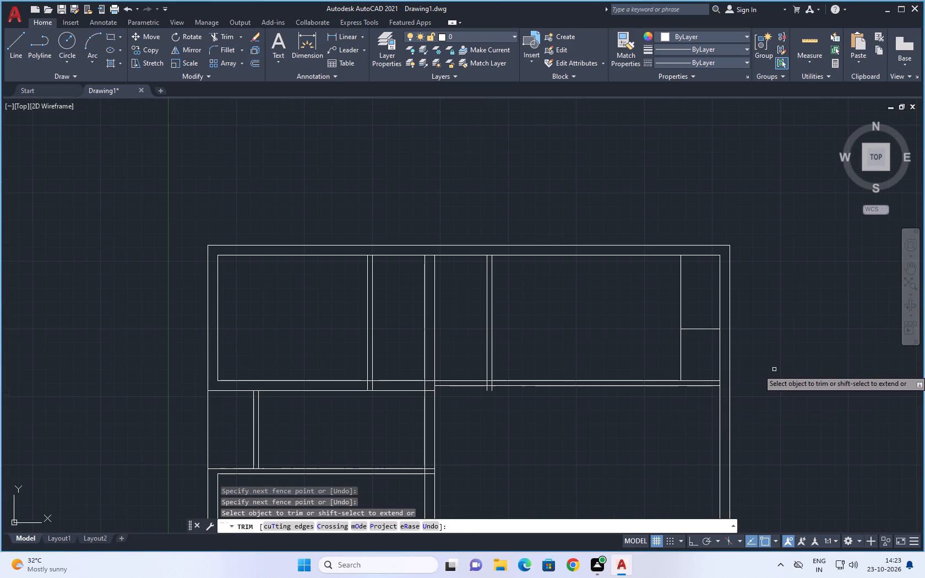
middle_drag(777, 368, 759, 355)
key(Escape)
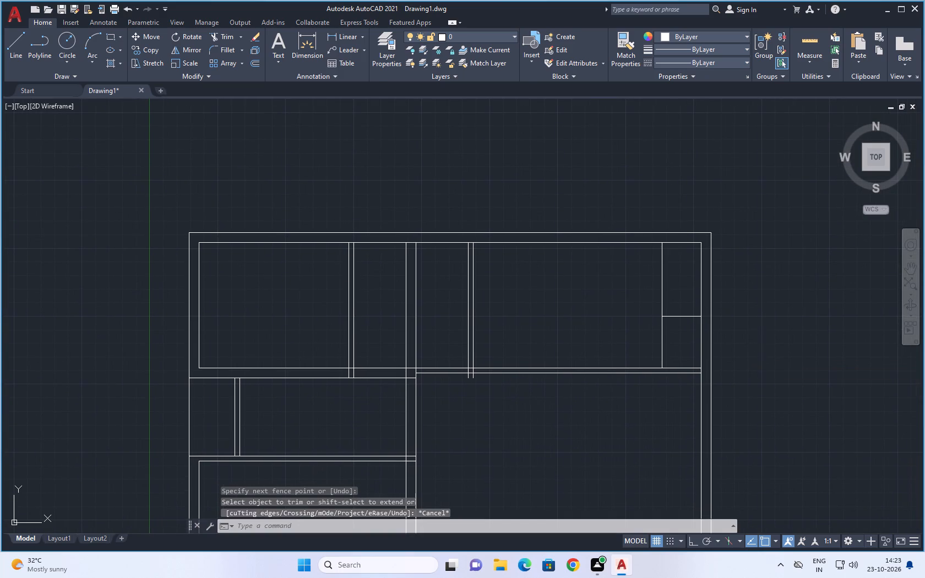
key(Escape)
key(Escape)
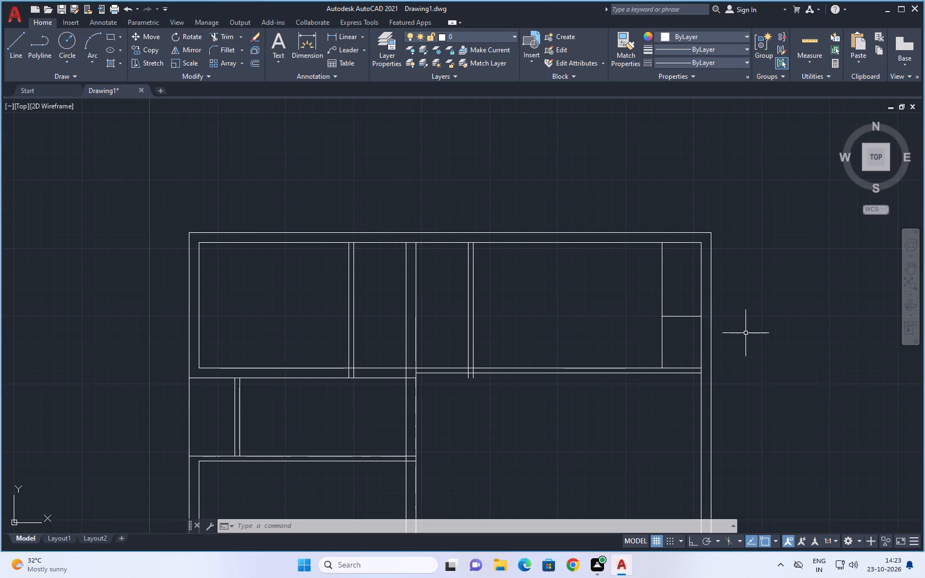
Extend the top-right compartment's horizontal divider to the outer line of the right outer wall.
key(e)
key(x)
key(space)
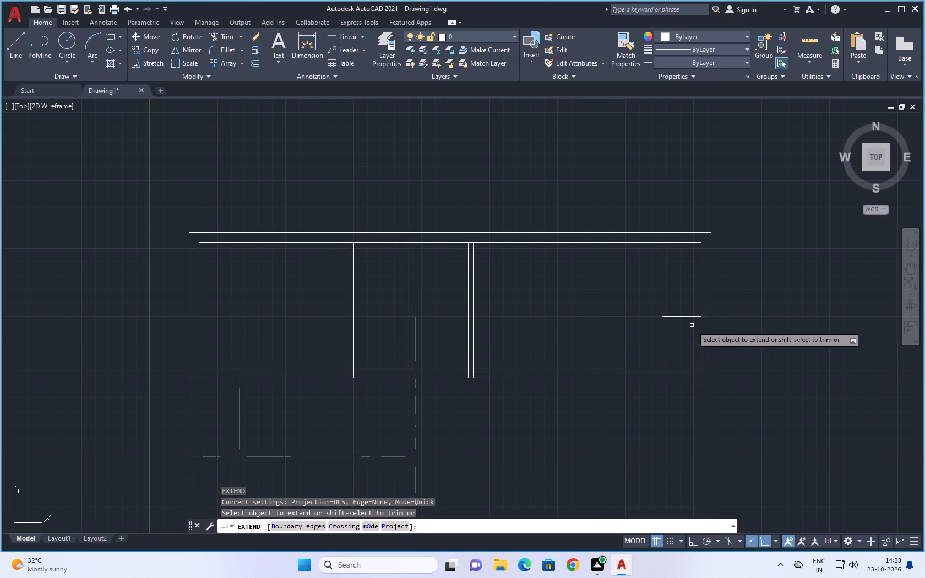
click(691, 317)
key(Escape)
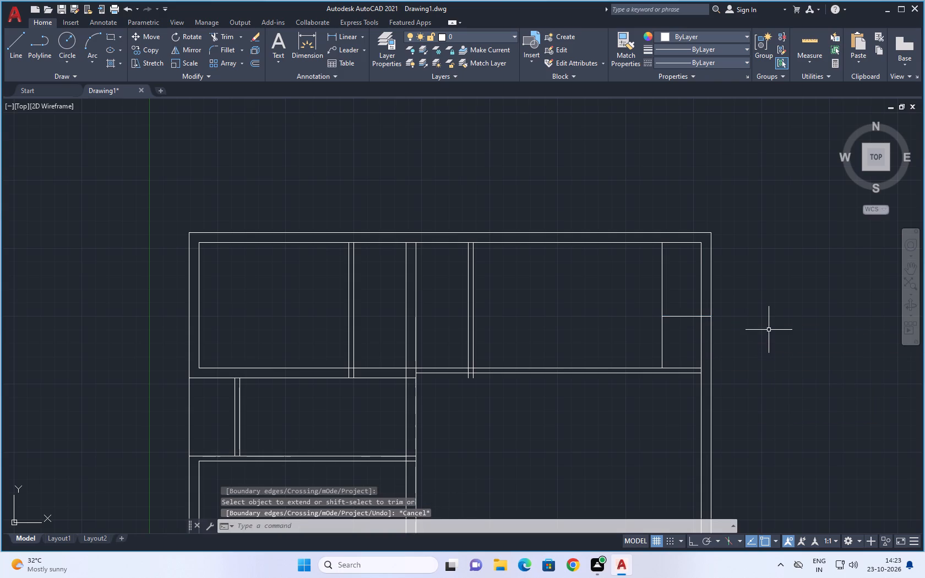
key(Escape)
key(Escape)
Offset the extended horizontal divider 9" upward inside the top-right compartment.
key(o)
key(Return)
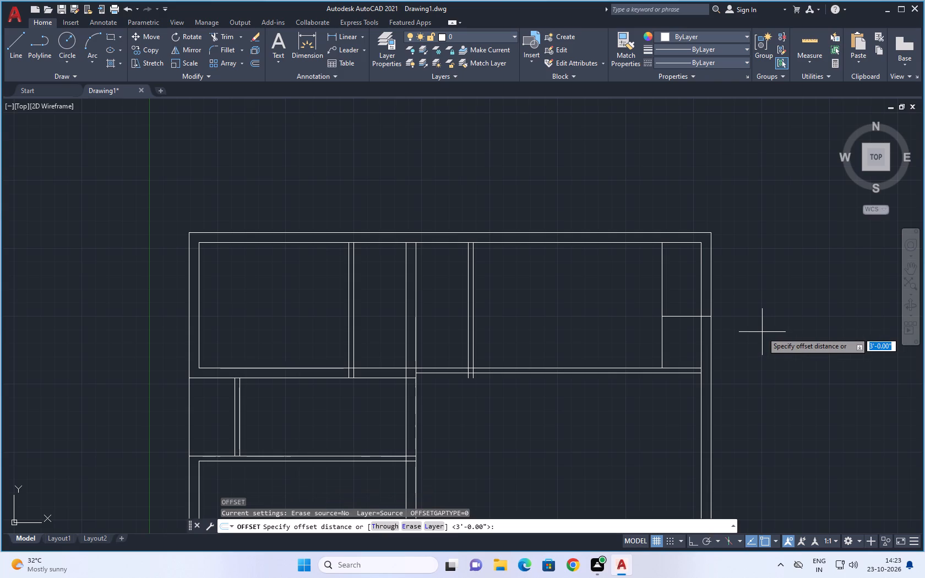
key(9)
key(shift+quotedbl)
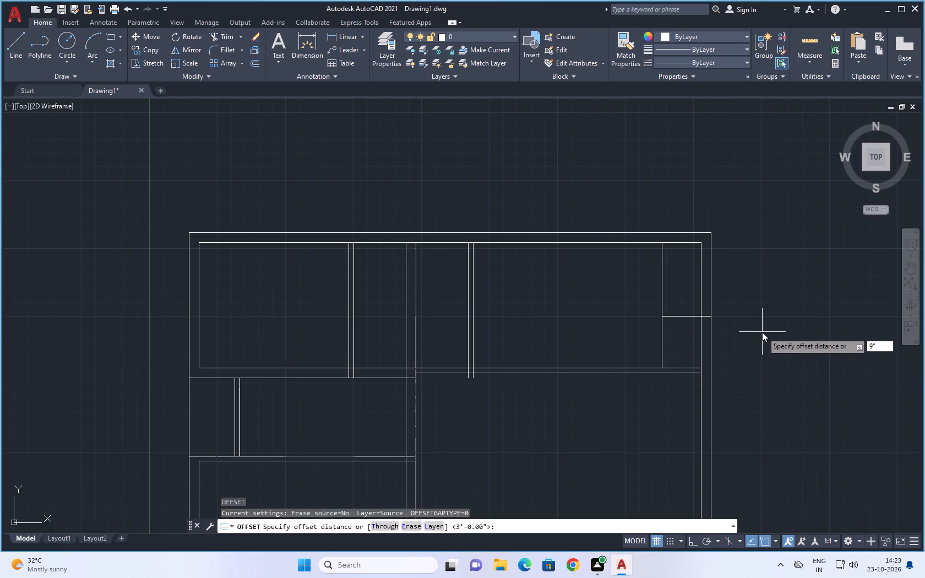
key(Return)
scroll(686, 325, up, 1)
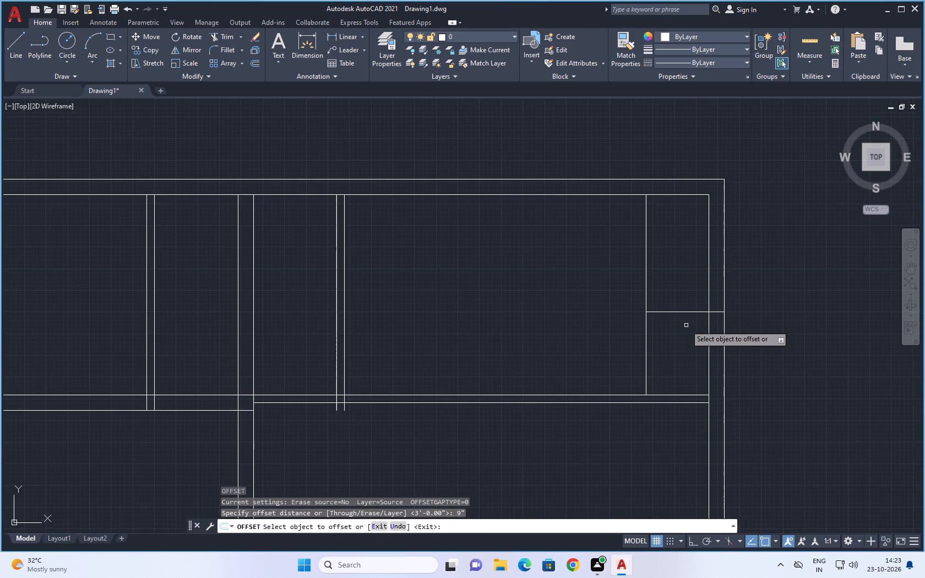
click(684, 312)
click(684, 295)
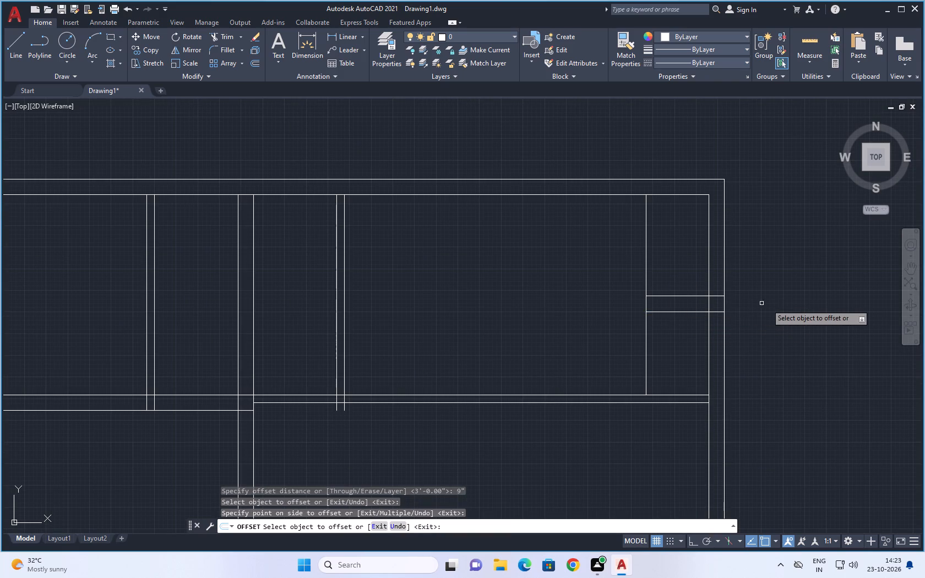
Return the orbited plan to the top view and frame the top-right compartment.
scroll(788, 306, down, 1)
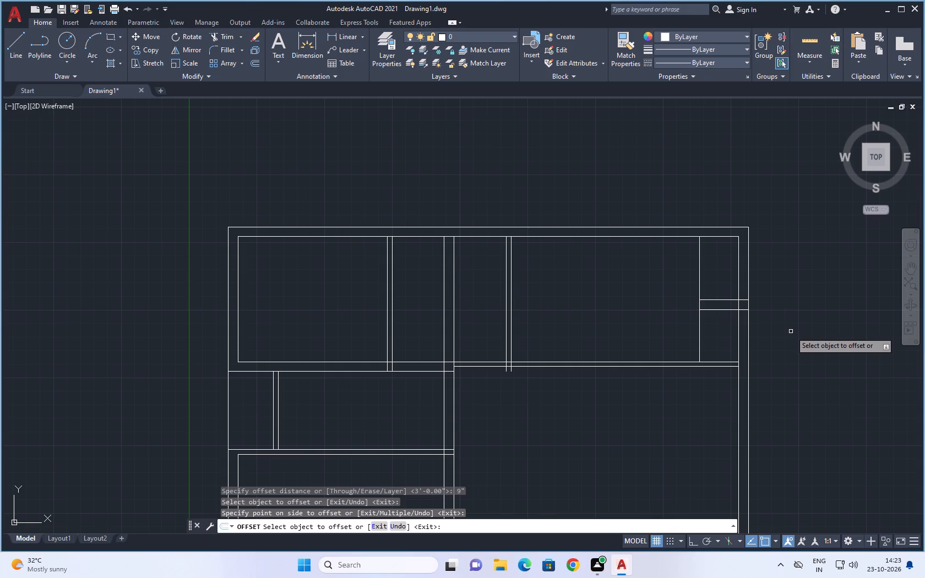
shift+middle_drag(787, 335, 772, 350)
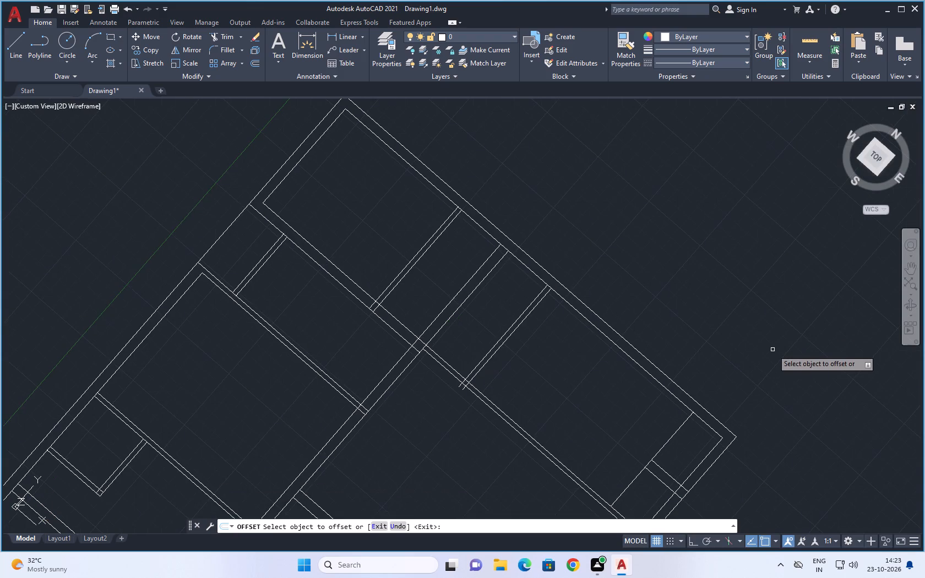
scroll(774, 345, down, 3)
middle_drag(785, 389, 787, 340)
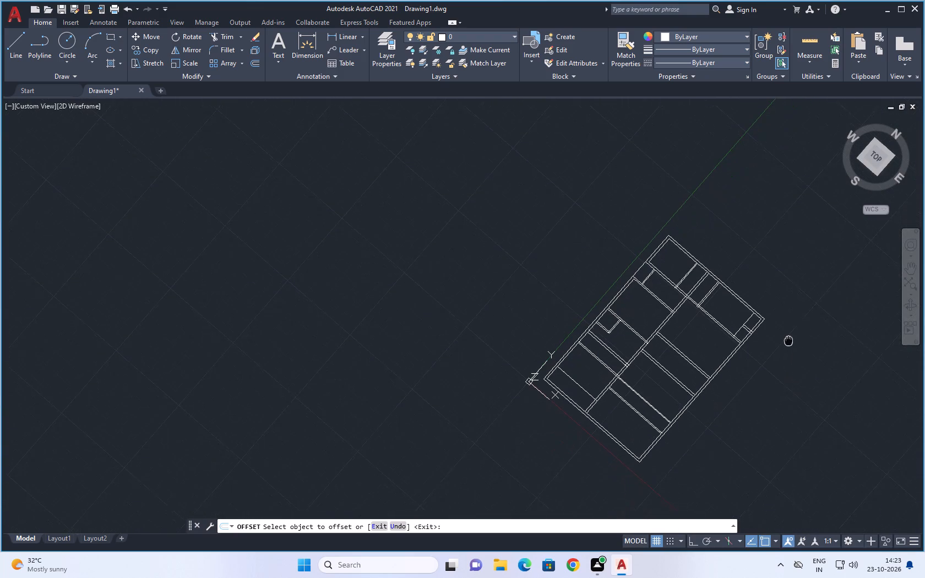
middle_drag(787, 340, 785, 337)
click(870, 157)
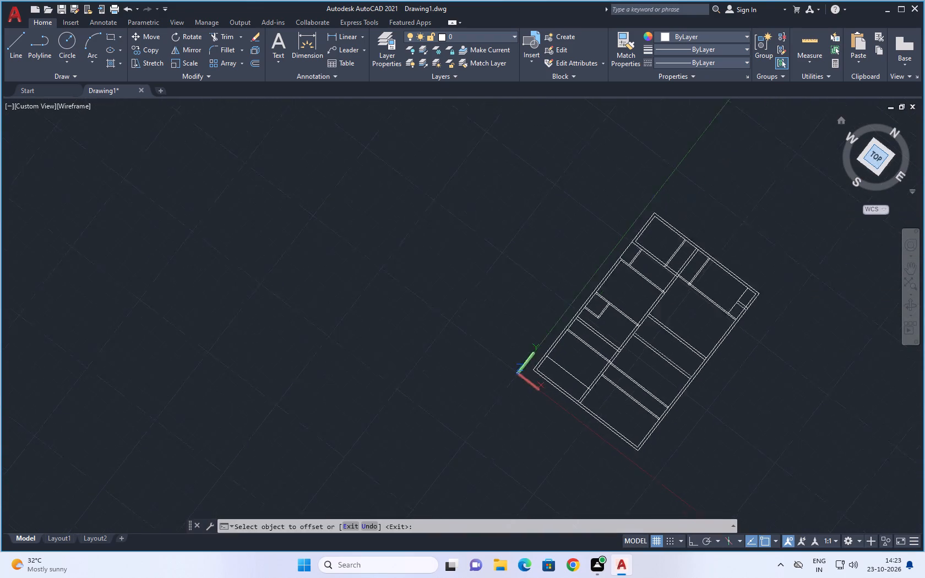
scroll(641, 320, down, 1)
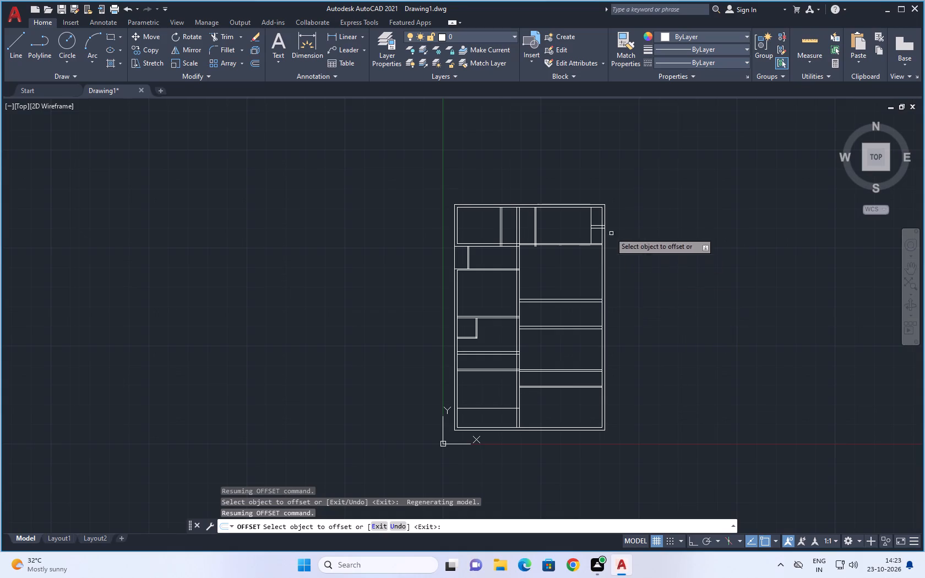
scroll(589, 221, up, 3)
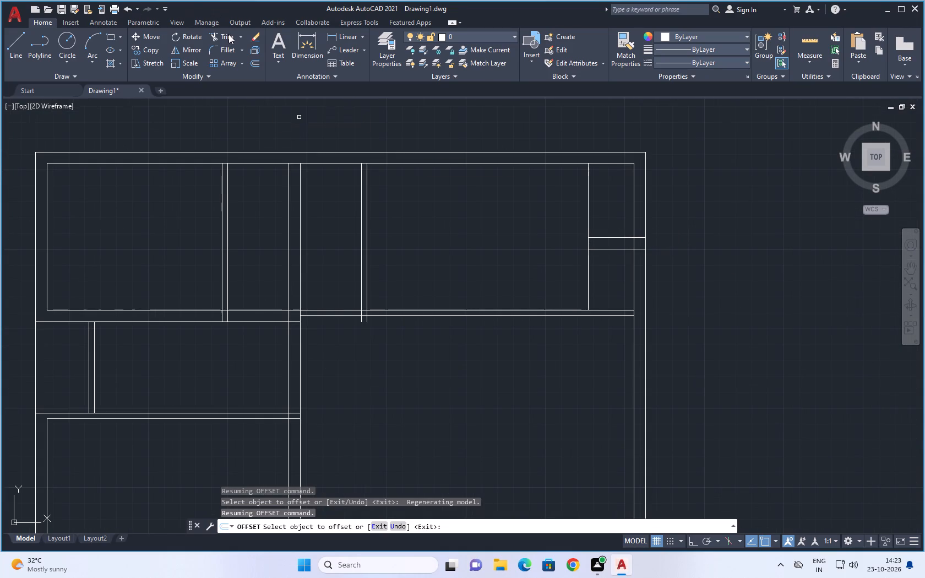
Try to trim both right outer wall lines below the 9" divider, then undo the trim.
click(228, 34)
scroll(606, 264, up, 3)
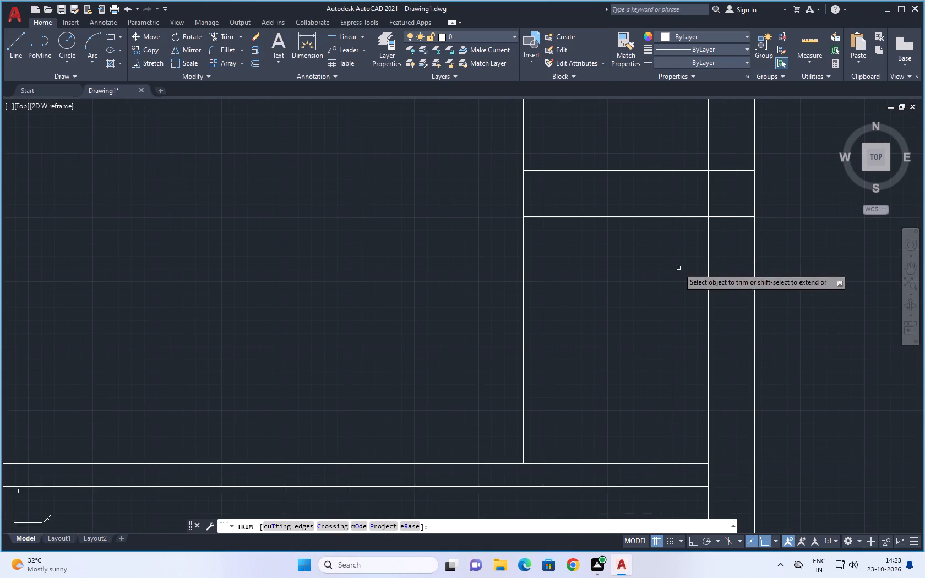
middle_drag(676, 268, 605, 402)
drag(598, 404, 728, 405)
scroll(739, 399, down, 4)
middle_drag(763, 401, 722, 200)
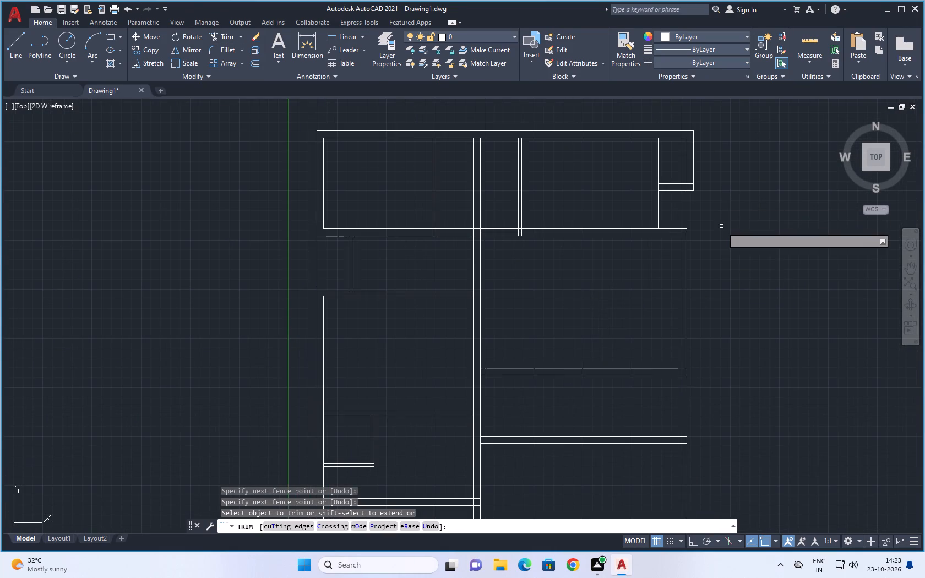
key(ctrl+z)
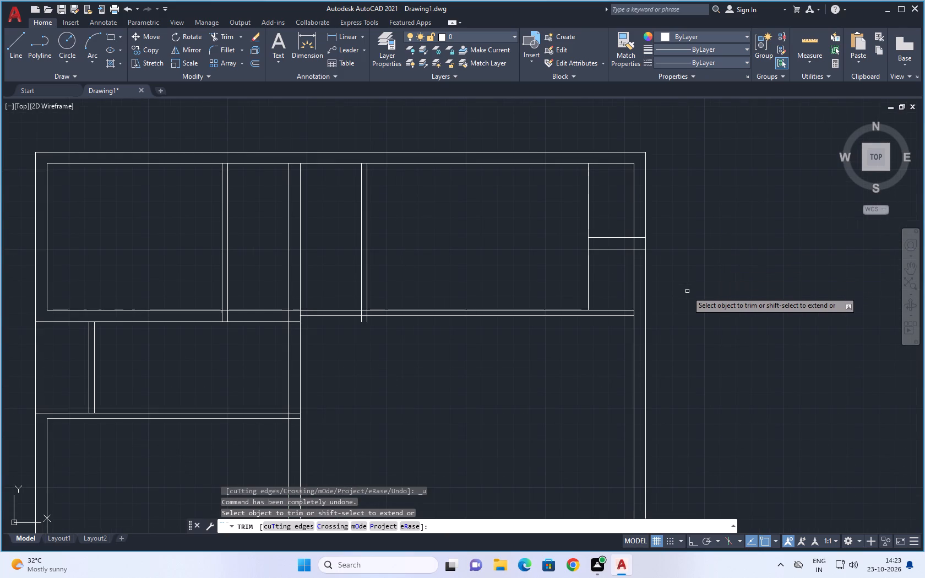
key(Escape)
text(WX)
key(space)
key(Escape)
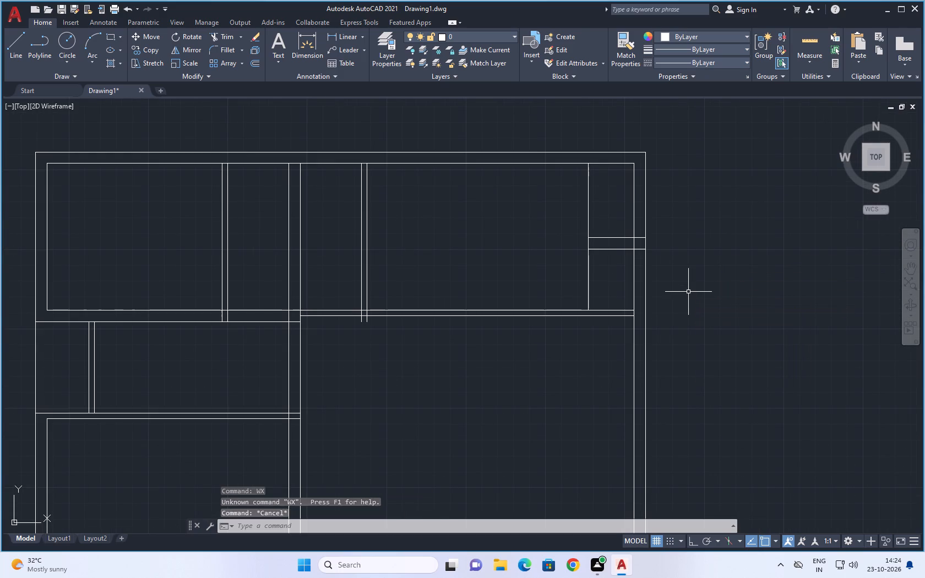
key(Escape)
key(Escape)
Extend both lines of the horizontal partition below the top-right compartment to the right outer wall's outer line.
text(EX)
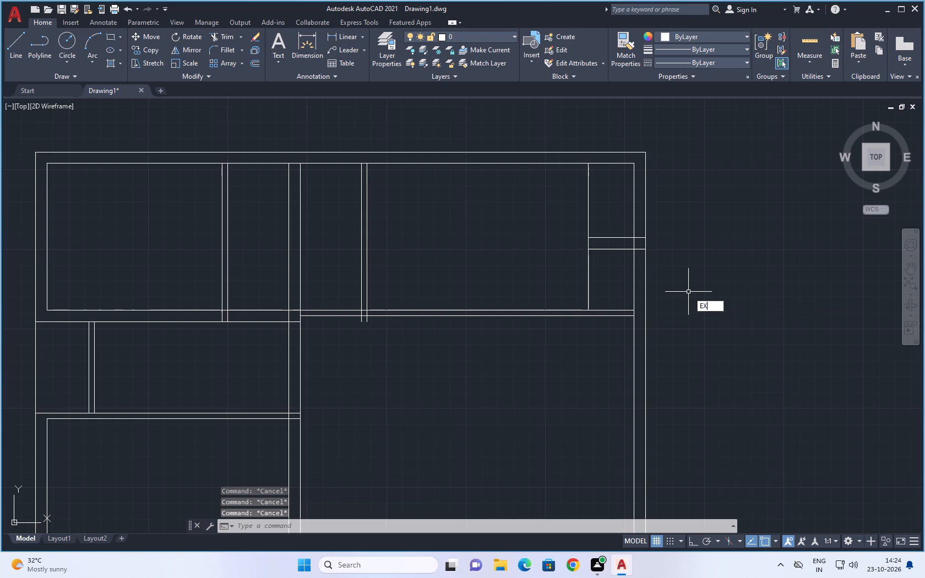
key(space)
drag(617, 298, 617, 330)
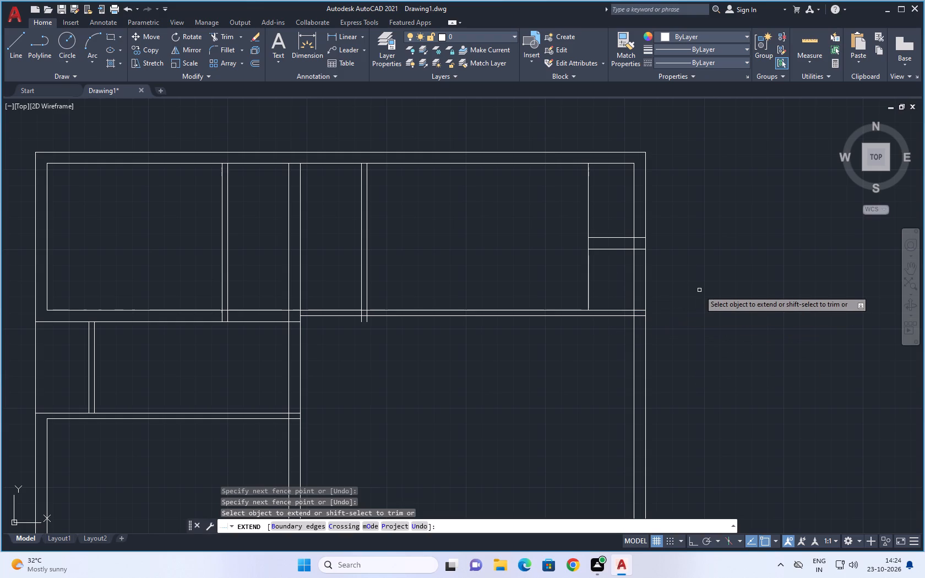
key(Escape)
key(Escape)
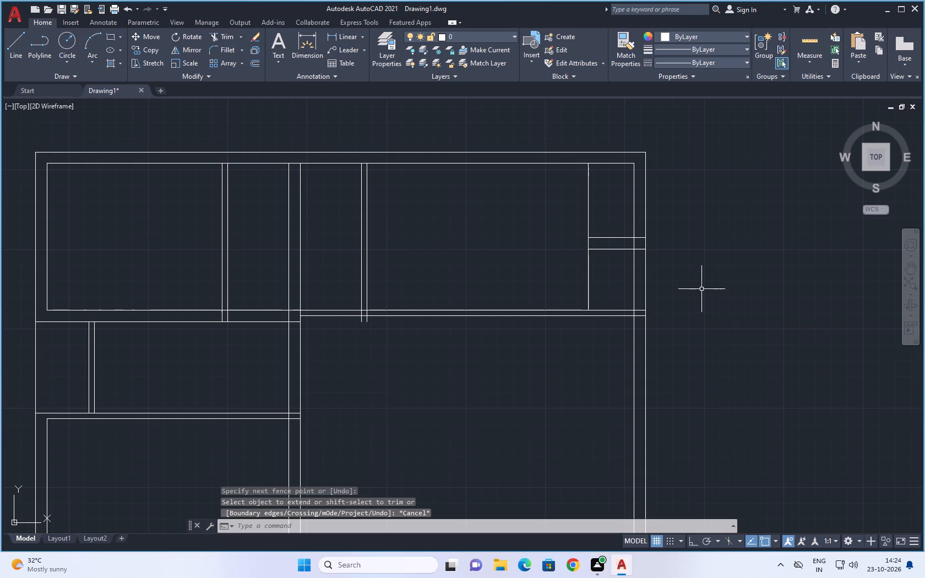
Trim both right outer wall lines between the 9" divider and the horizontal partition below it.
text(TR)
key(space)
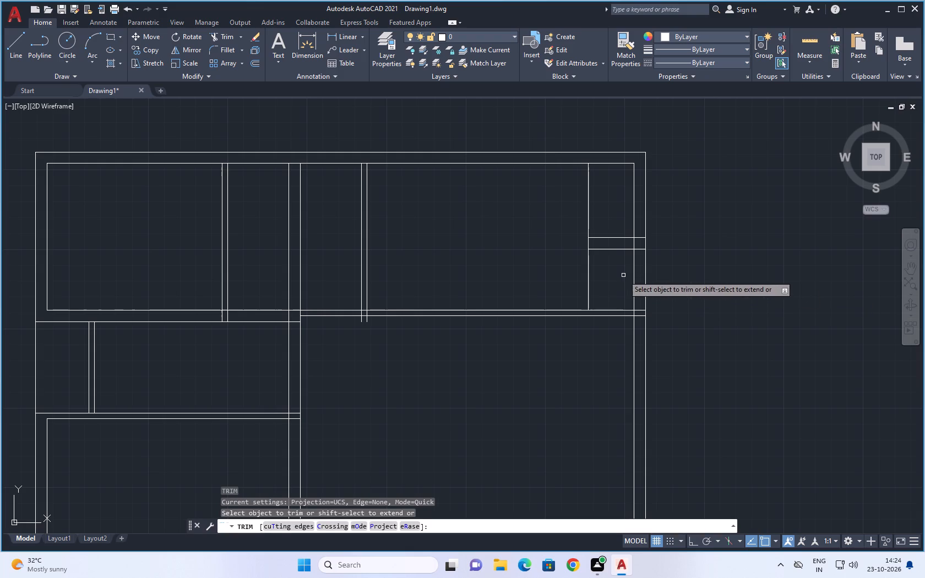
drag(623, 275, 681, 274)
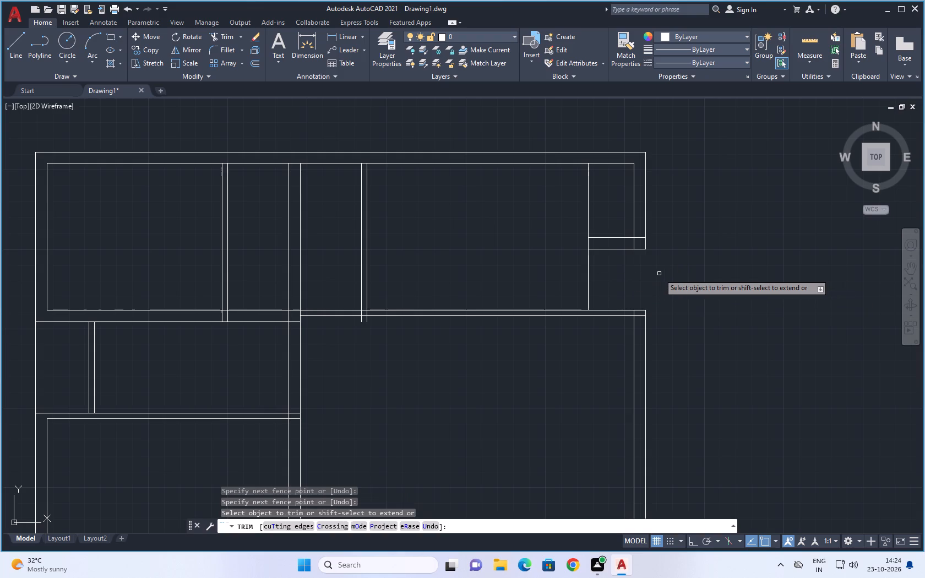
Trim the overlapping inner wall lines where the 9" divider meets the right outer wall, leaving a clean inner corner.
middle_drag(639, 274, 655, 272)
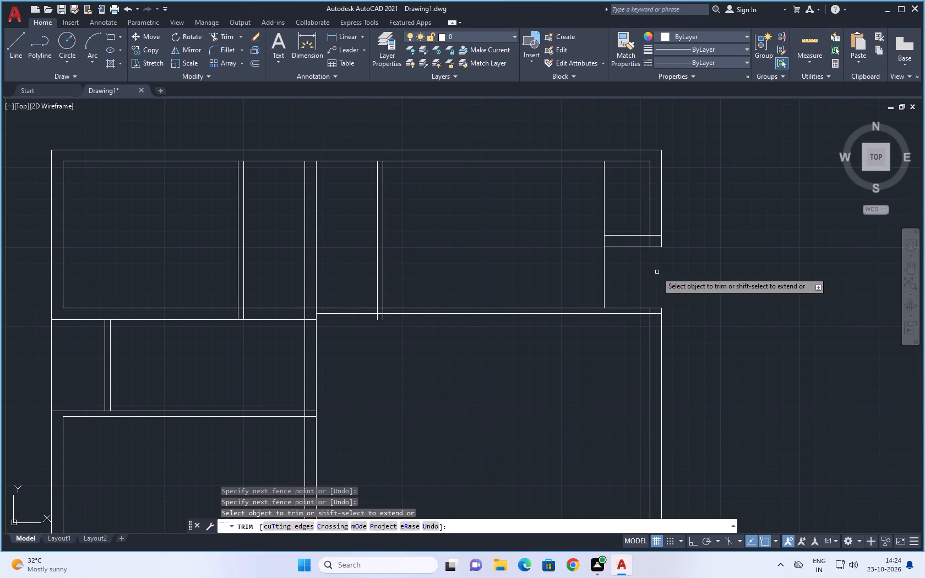
scroll(649, 263, up, 2)
drag(630, 212, 653, 208)
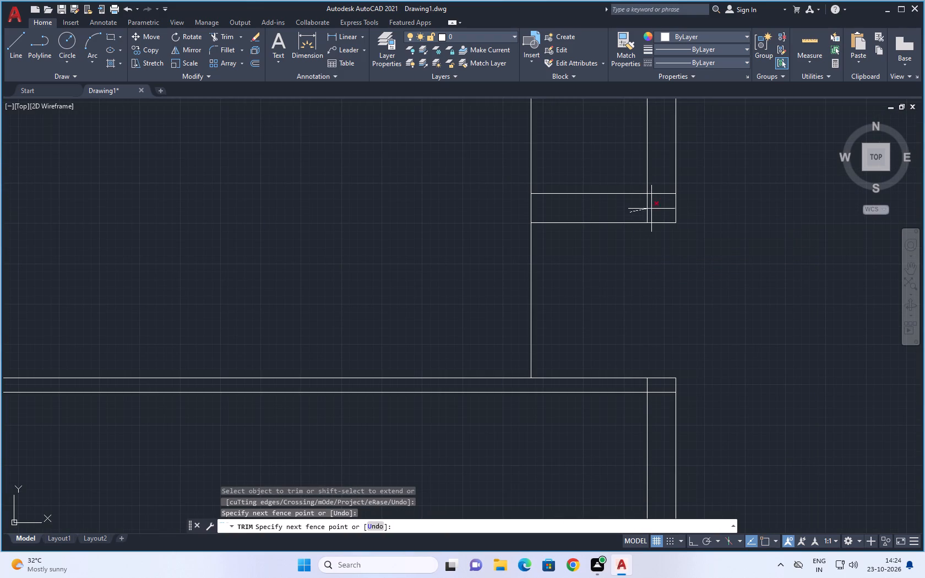
drag(653, 208, 661, 191)
scroll(726, 272, down, 2)
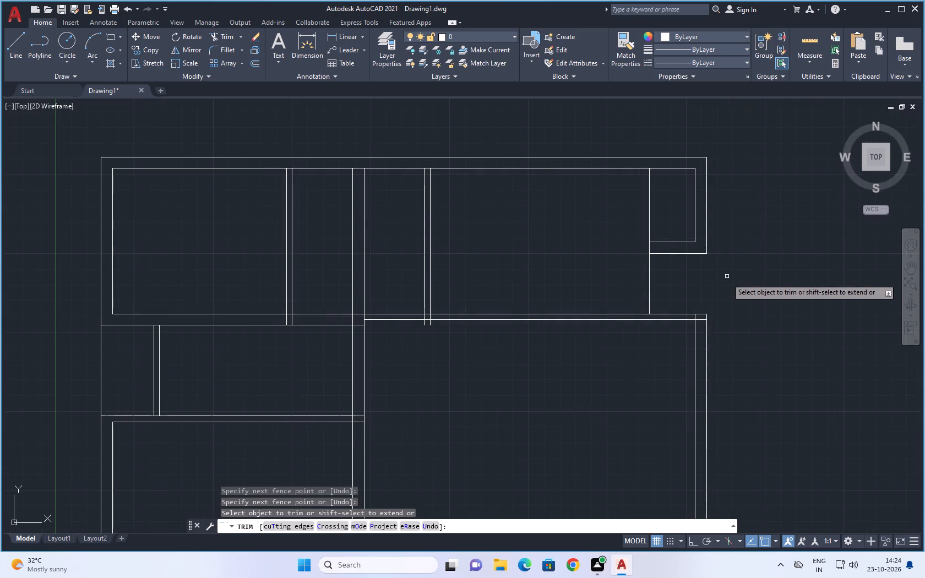
Examine the rooms along the right outer wall below the opened top-right corner and end trimming.
middle_drag(746, 291, 741, 288)
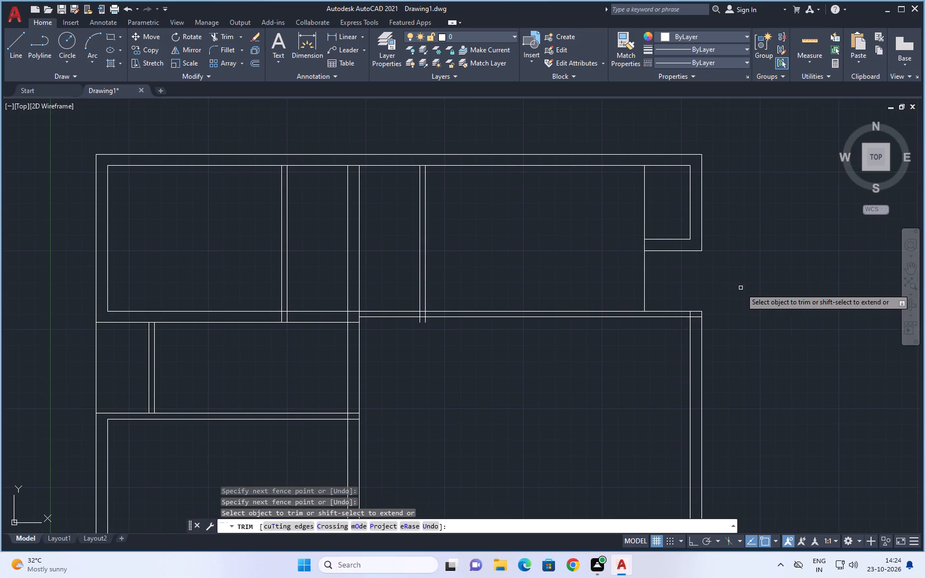
scroll(741, 288, down, 1)
middle_drag(748, 300, 715, 271)
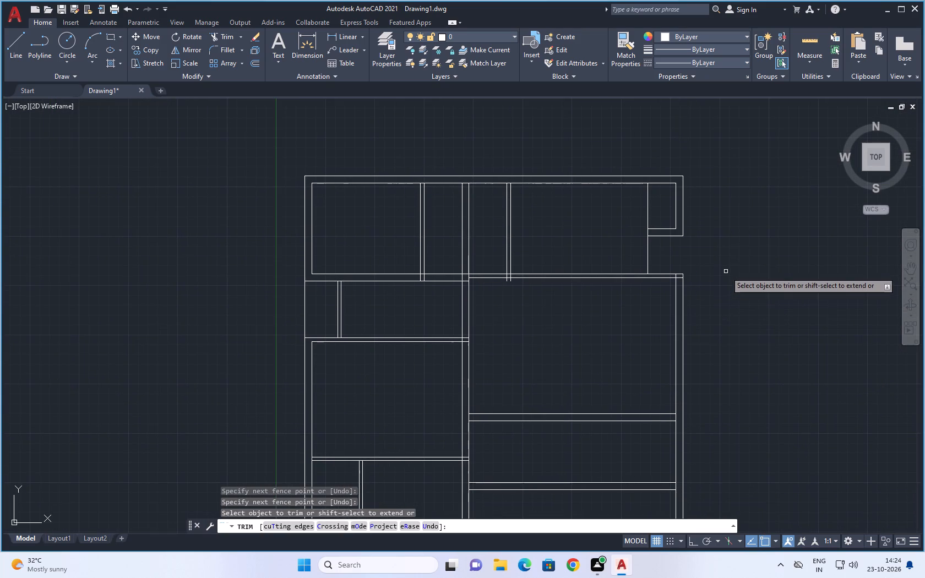
scroll(726, 271, down, 1)
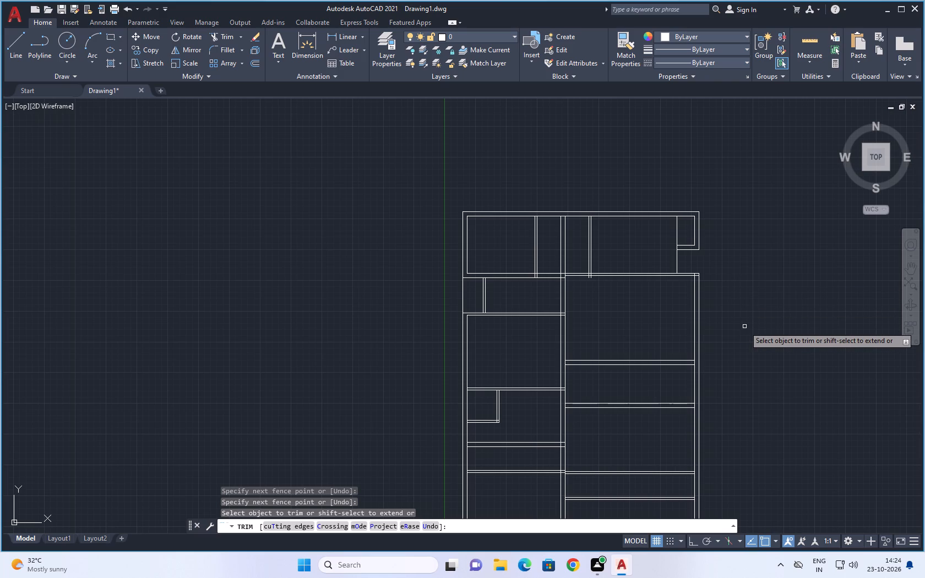
scroll(723, 310, up, 2)
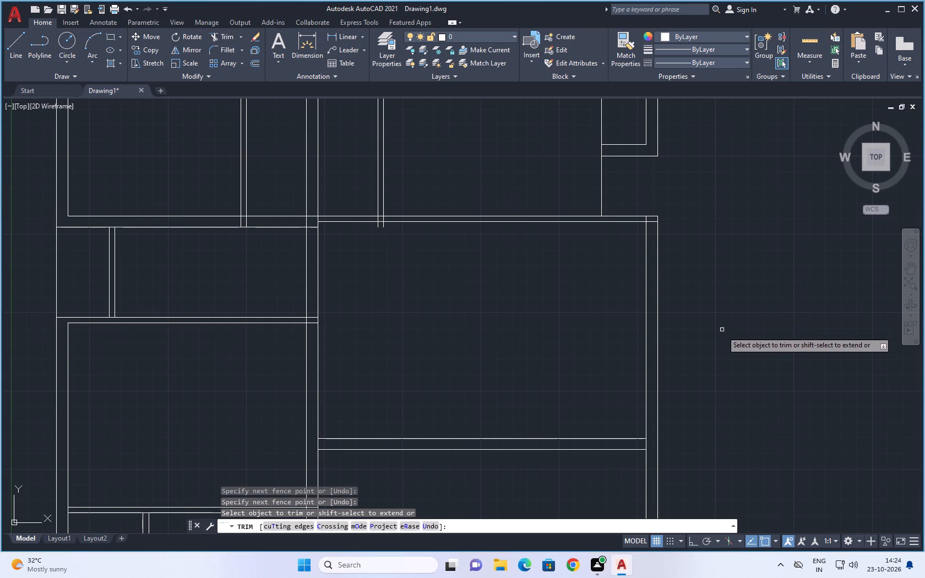
middle_drag(719, 346, 701, 214)
scroll(695, 248, down, 3)
middle_drag(714, 299, 711, 299)
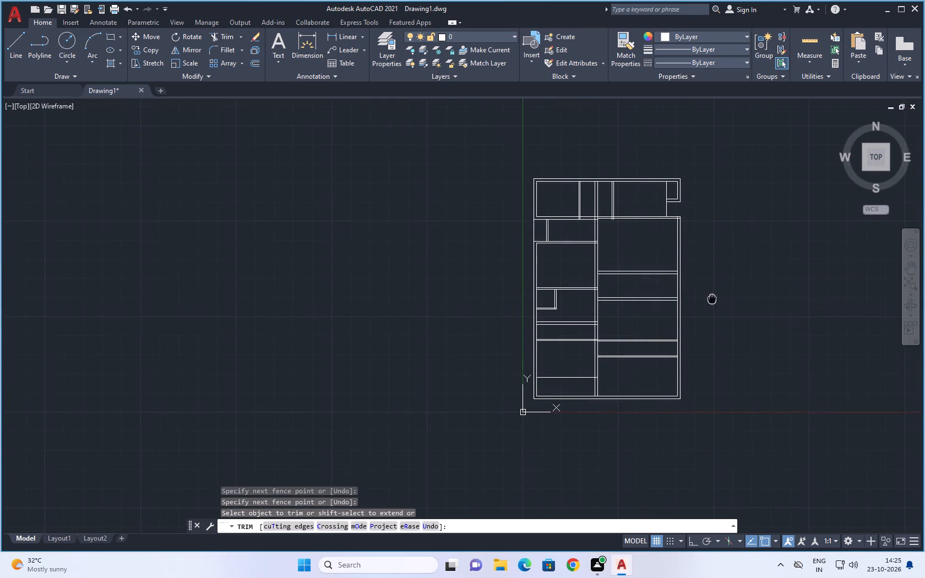
middle_drag(711, 299, 667, 323)
scroll(649, 288, up, 2)
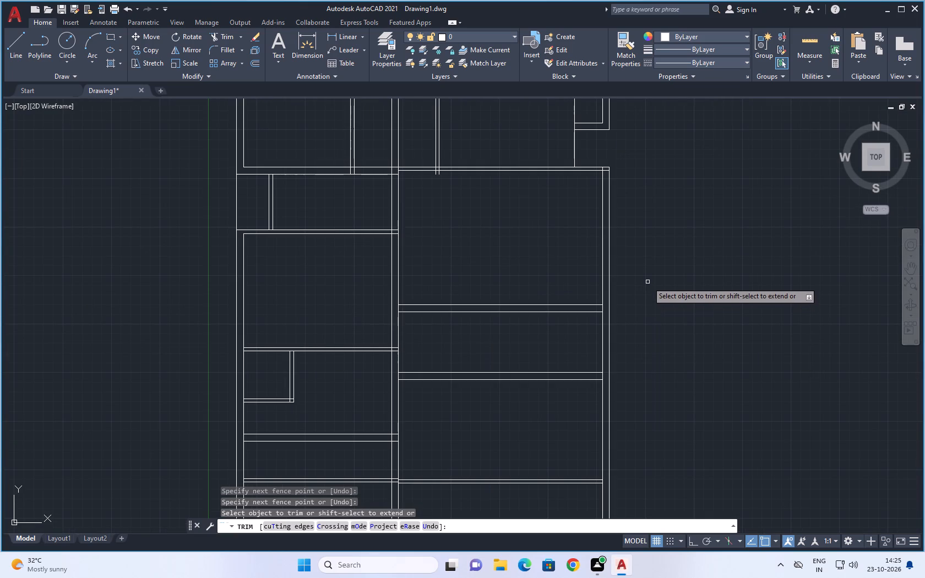
key(Escape)
key(Escape)
Extend the upper line of the 9" horizontal wall below the large right-hand room to the right outer wall's outer line.
text(EX)
key(space)
scroll(637, 296, down, 1)
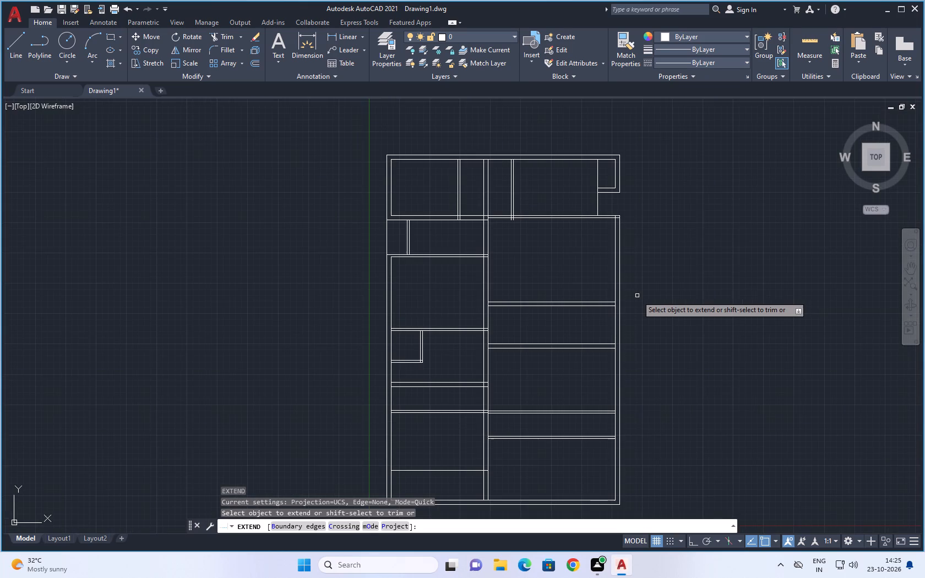
middle_drag(661, 299, 649, 290)
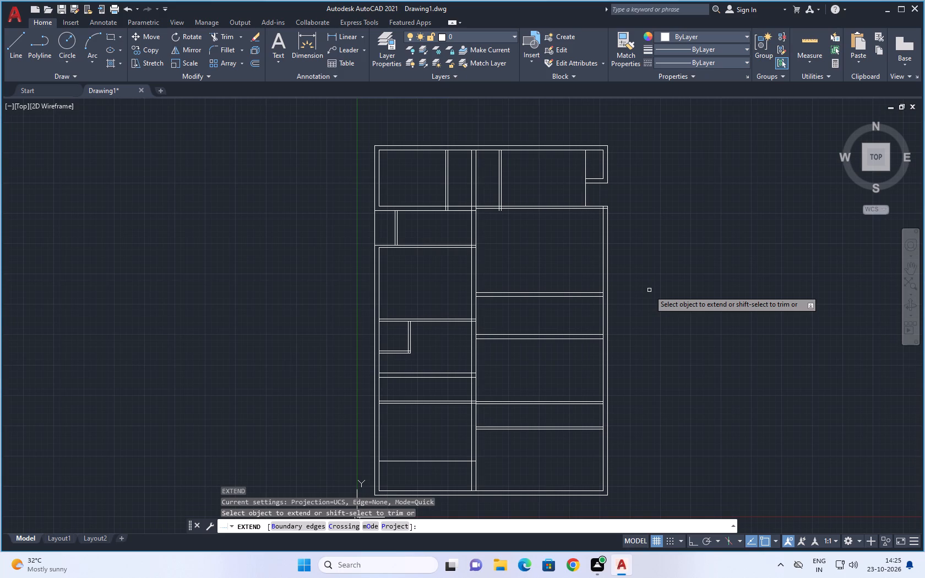
click(586, 292)
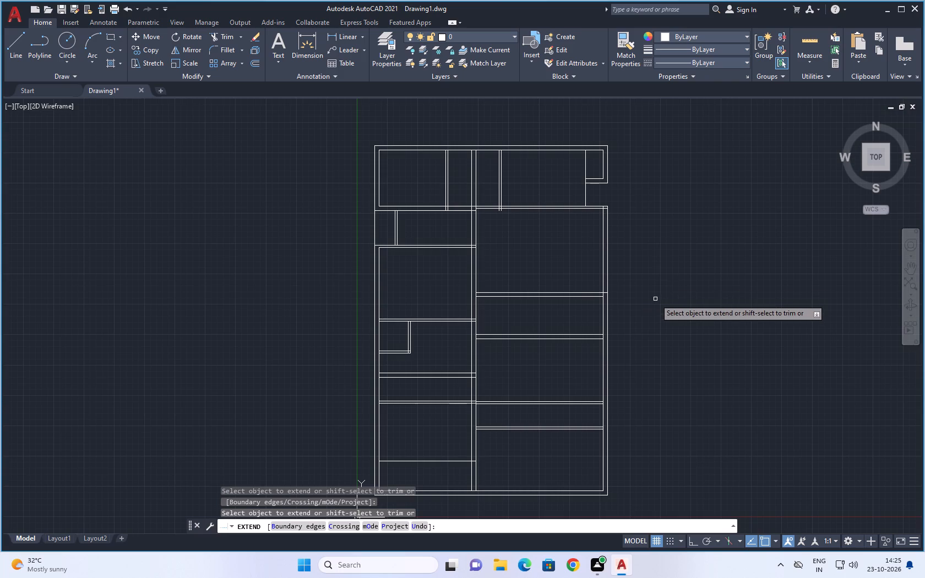
Trim the right outer wall's inner line between the 4.5" partition and the 9" horizontal wall below it.
scroll(654, 297, up, 2)
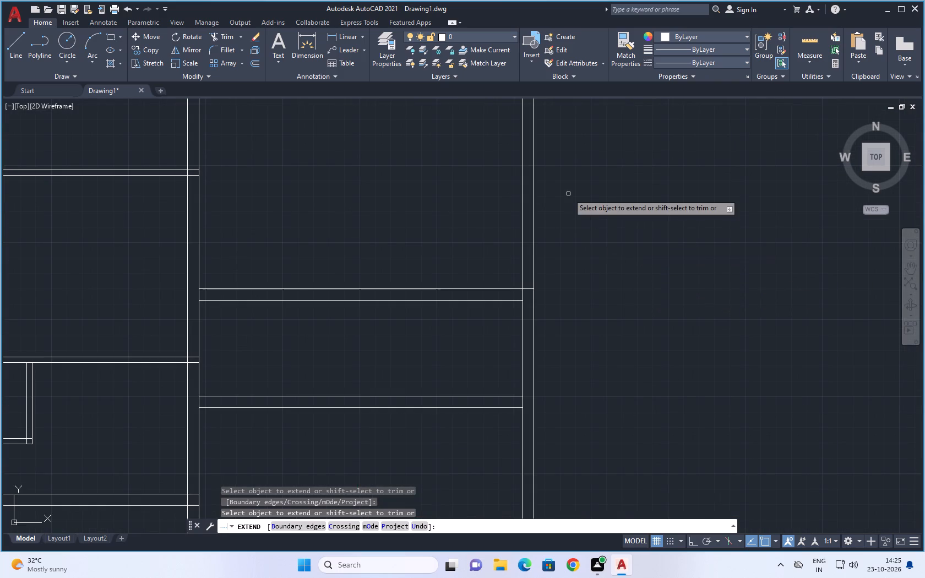
scroll(568, 194, down, 2)
middle_drag(597, 186, 574, 271)
scroll(537, 241, up, 2)
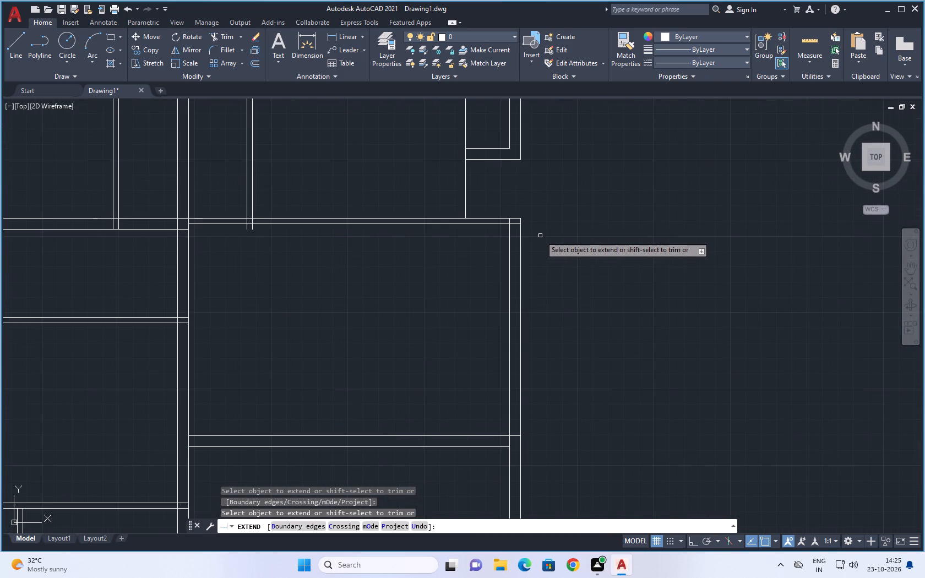
scroll(546, 231, up, 1)
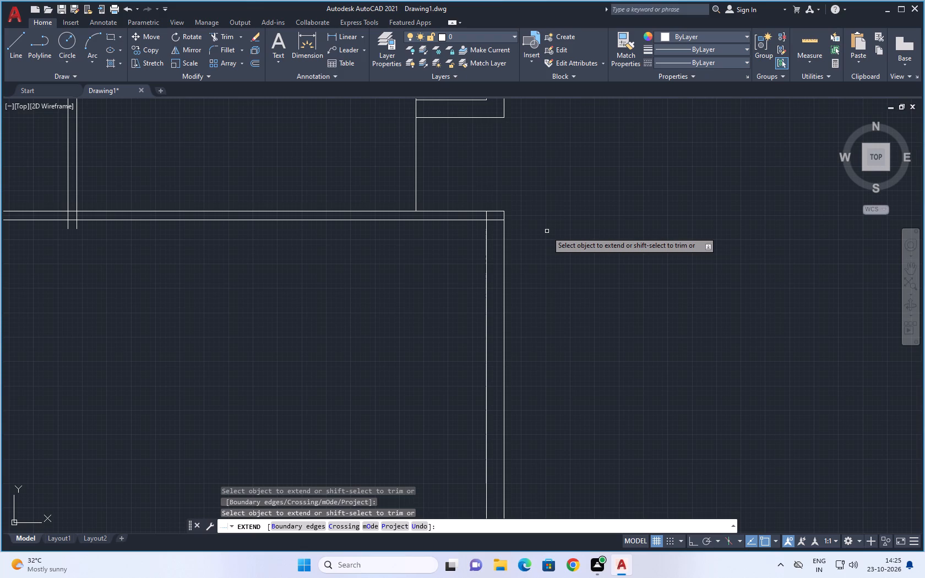
scroll(547, 231, down, 2)
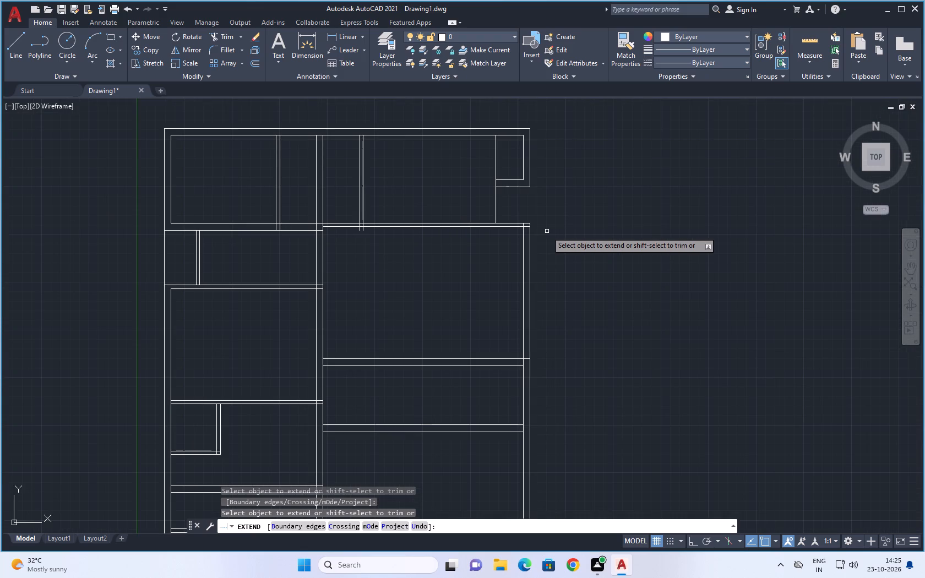
scroll(547, 231, up, 1)
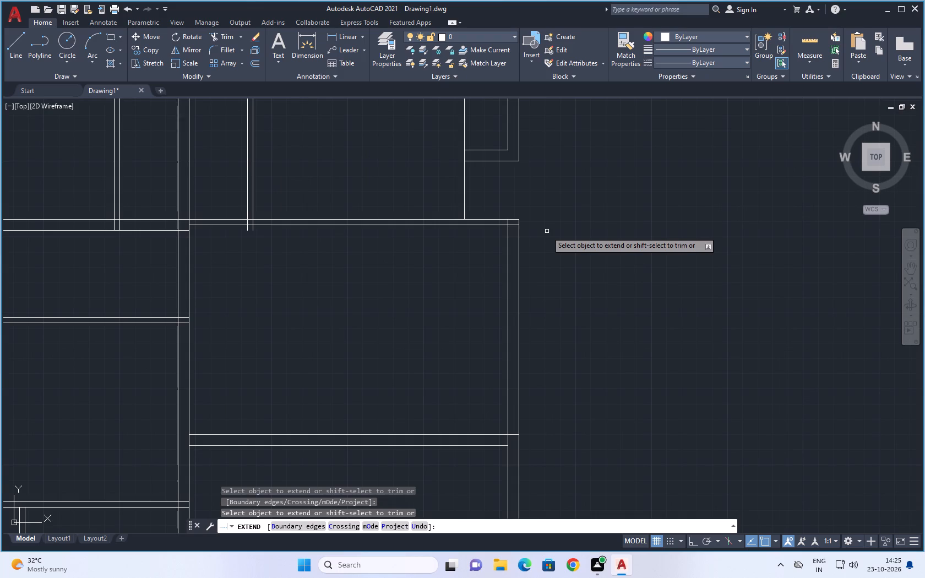
middle_drag(543, 283, 550, 266)
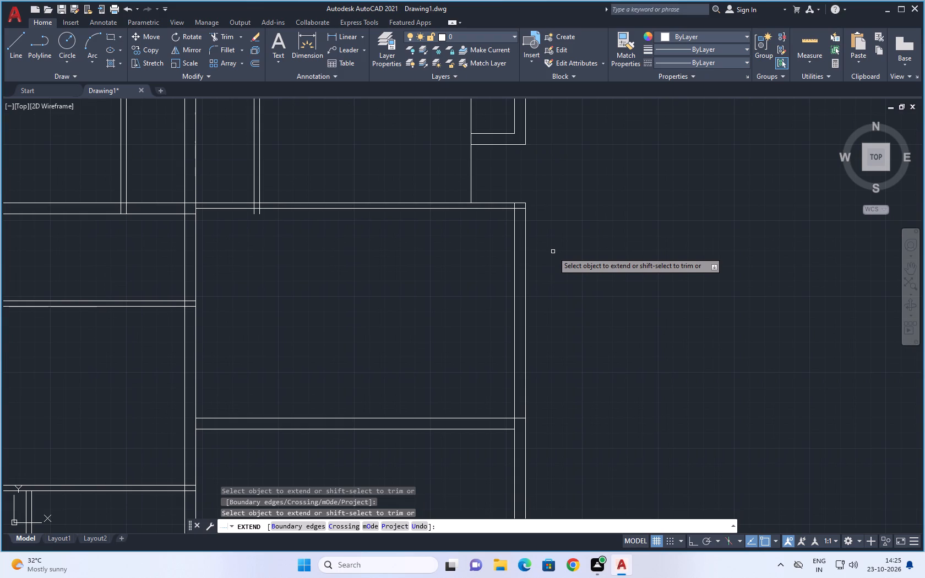
key(Escape)
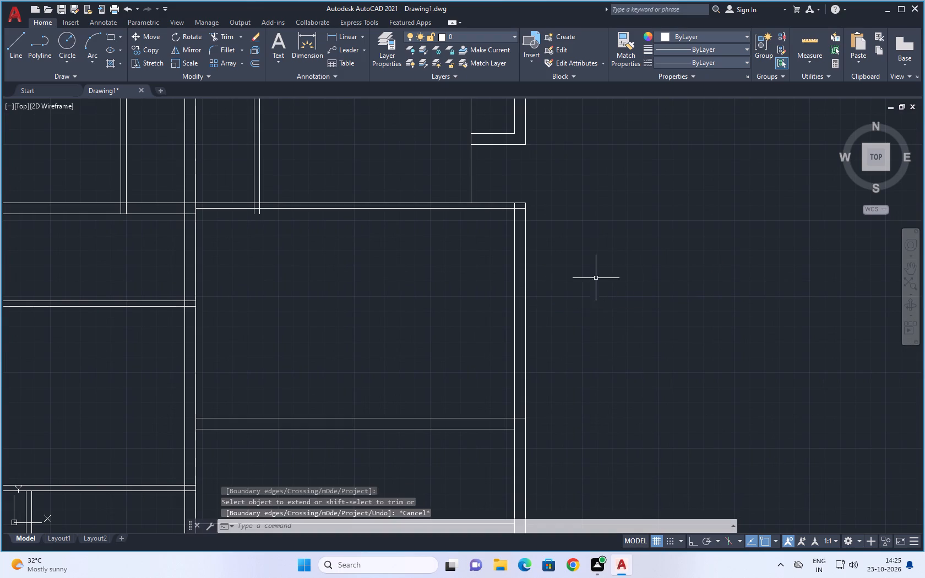
key(Escape)
text(TR)
key(space)
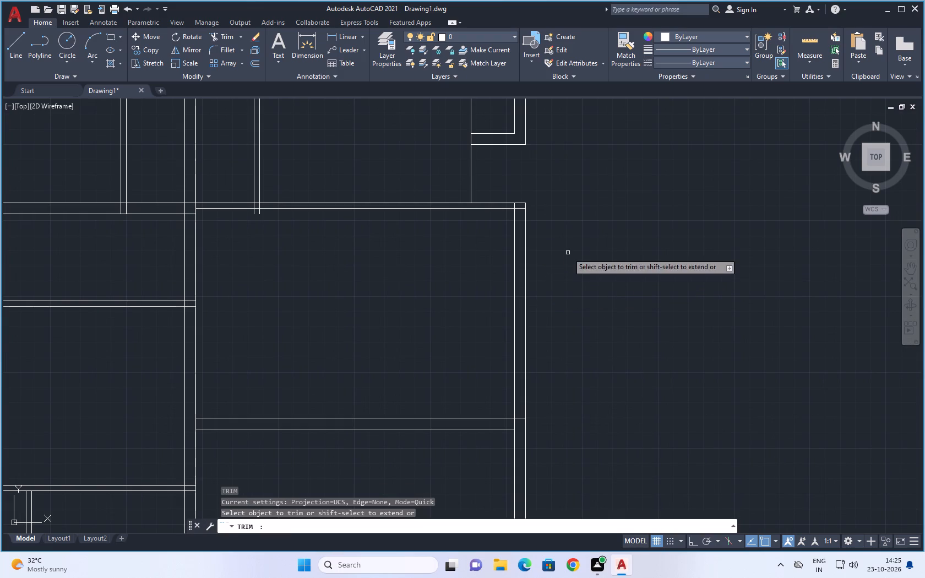
click(514, 260)
scroll(581, 260, down, 2)
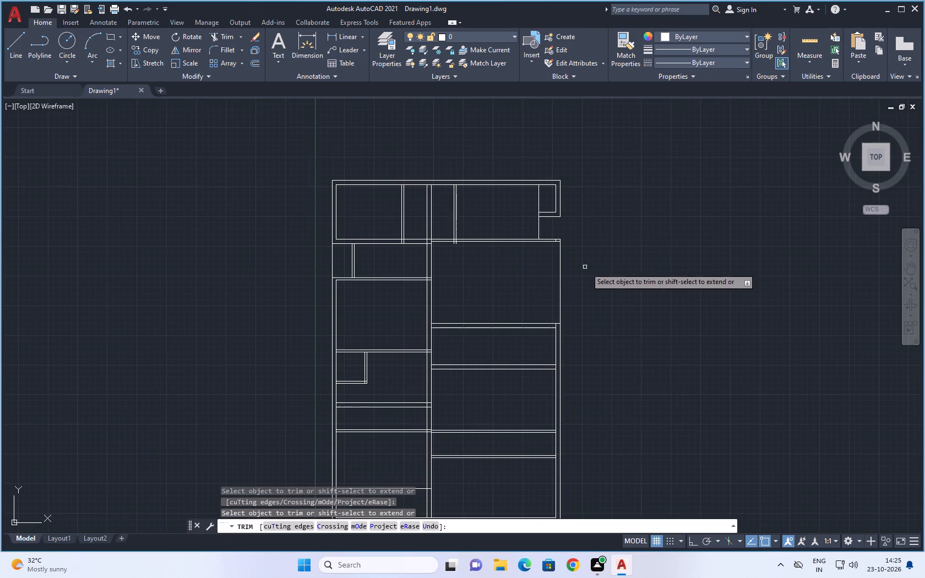
middle_drag(587, 269, 586, 264)
key(Escape)
key(Escape)
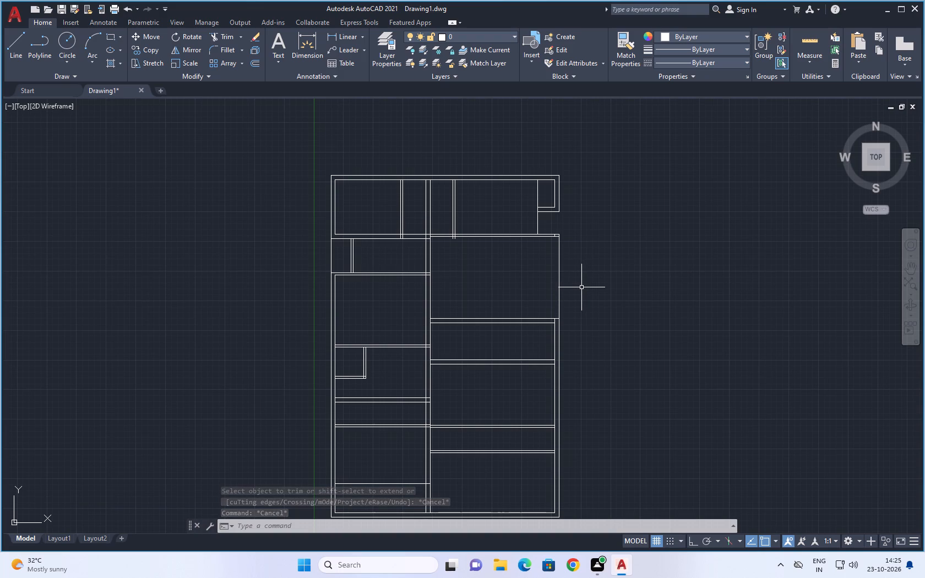
Break the right outer wall's outer line at its intersection with the extended upper line of the 9" horizontal wall.
key(b)
text(RE)
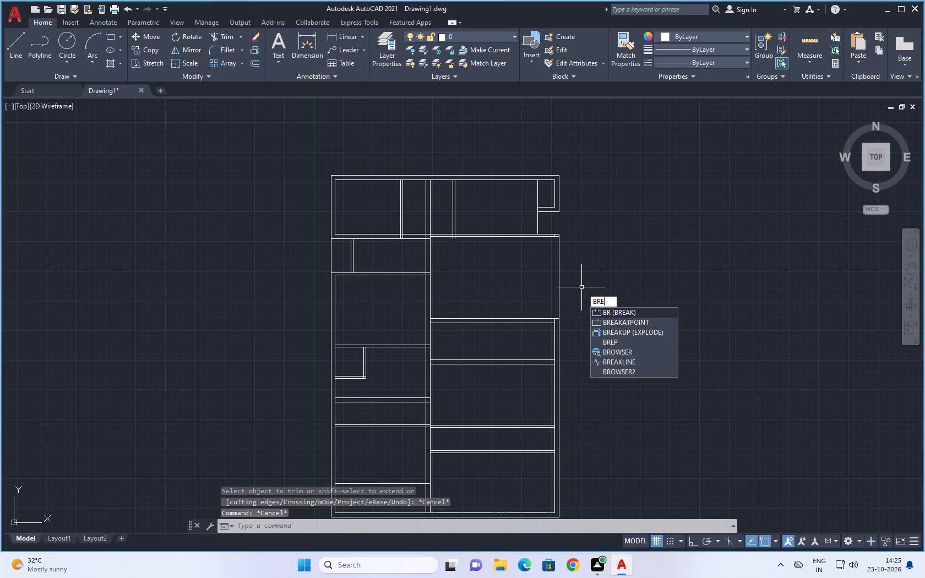
key(space)
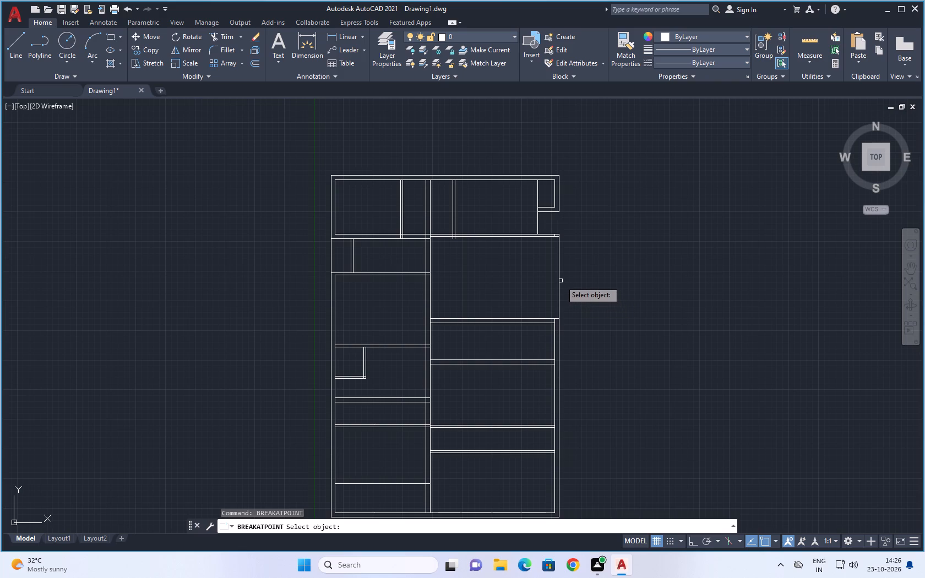
click(559, 277)
scroll(558, 308, up, 4)
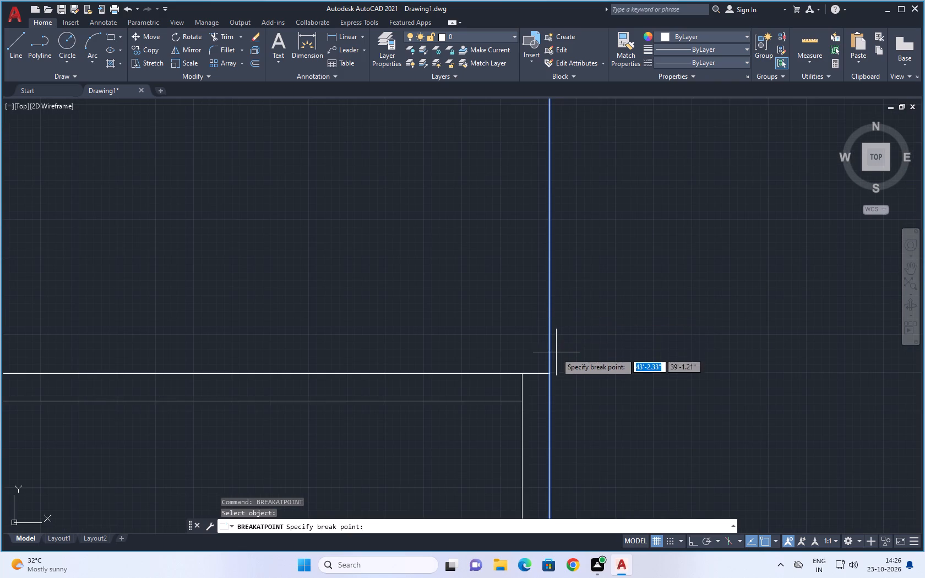
click(552, 373)
Offset the separated outer wall line segment beside the large right-hand room inward by 3'.
scroll(613, 335, down, 2)
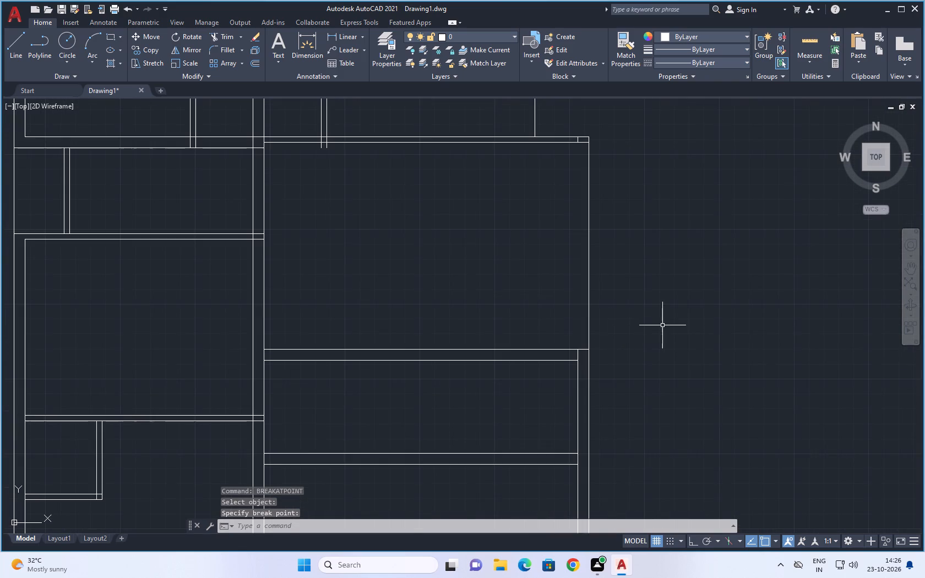
scroll(662, 325, down, 1)
middle_drag(677, 324, 653, 326)
scroll(665, 318, down, 1)
middle_drag(677, 312, 673, 312)
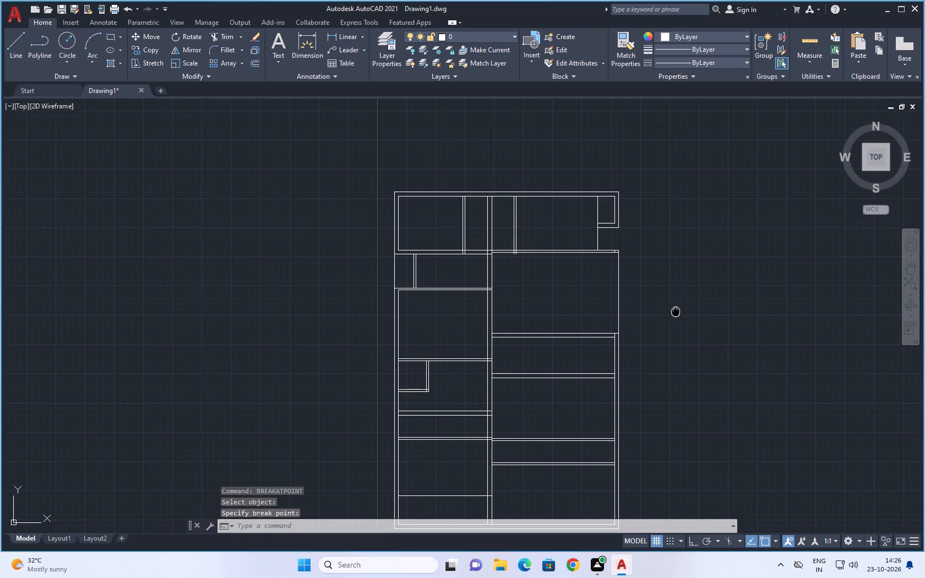
middle_drag(673, 312, 657, 315)
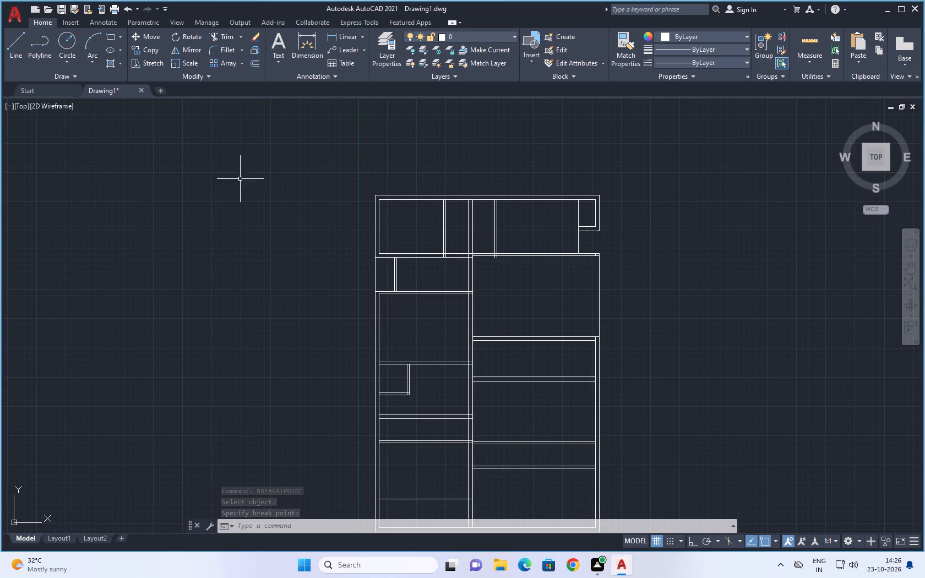
key(o)
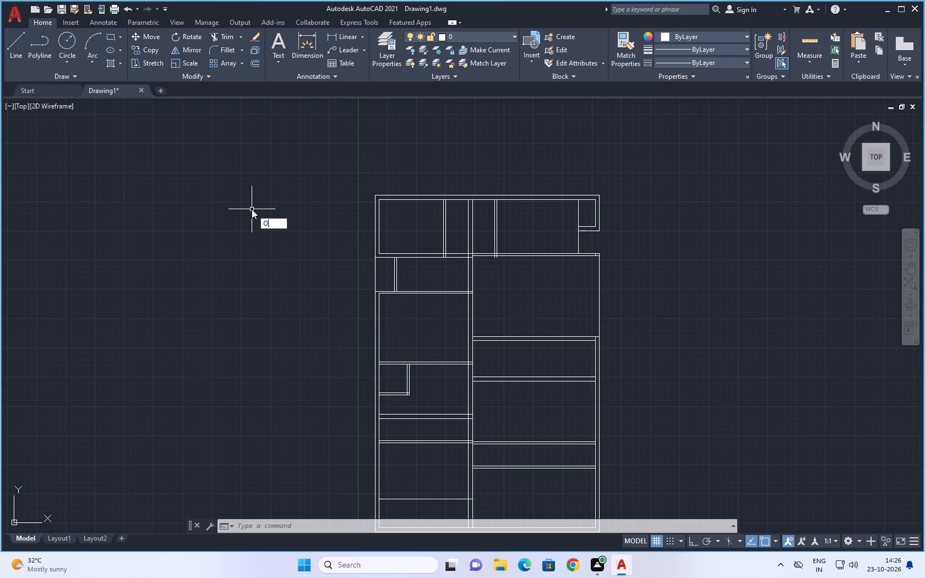
key(Return)
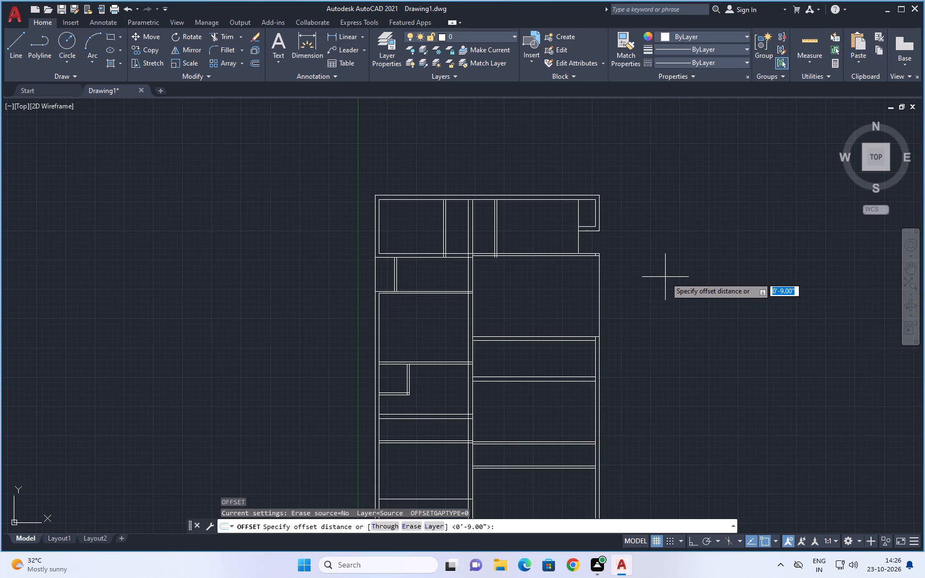
text(3')
key(Return)
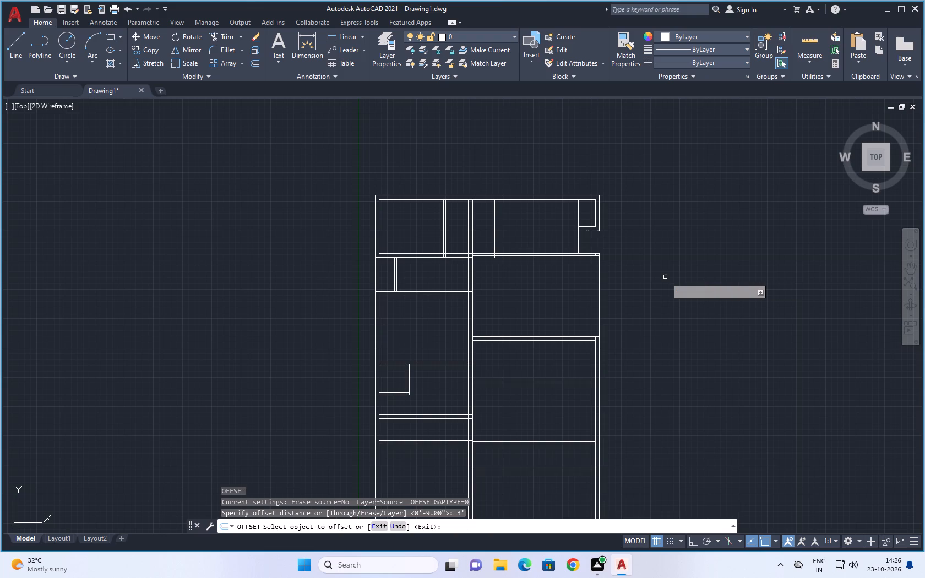
scroll(621, 321, up, 1)
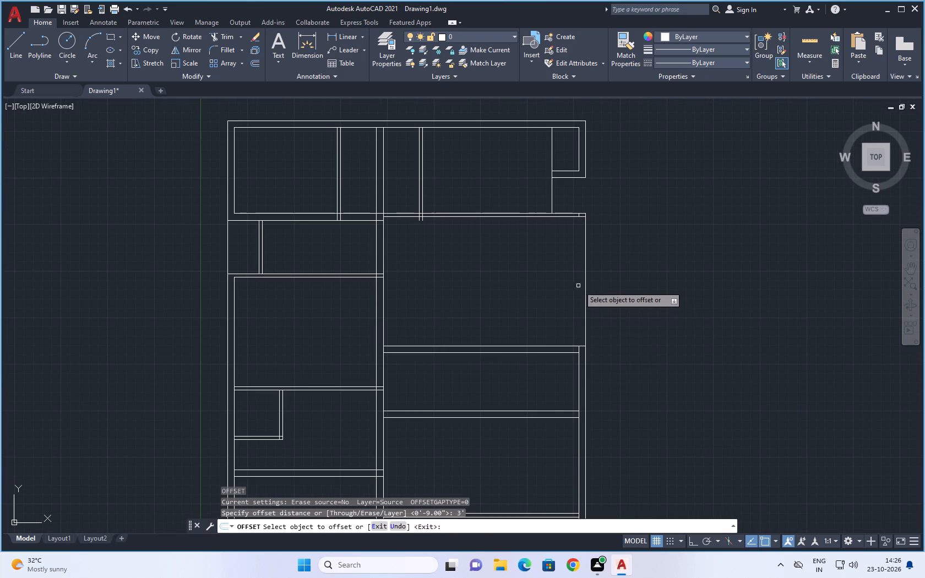
click(584, 283)
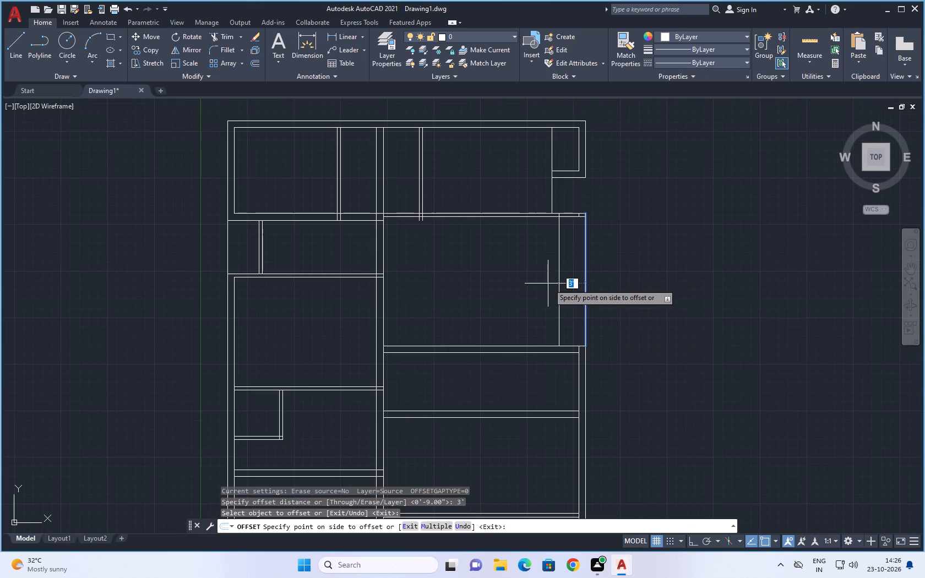
click(537, 283)
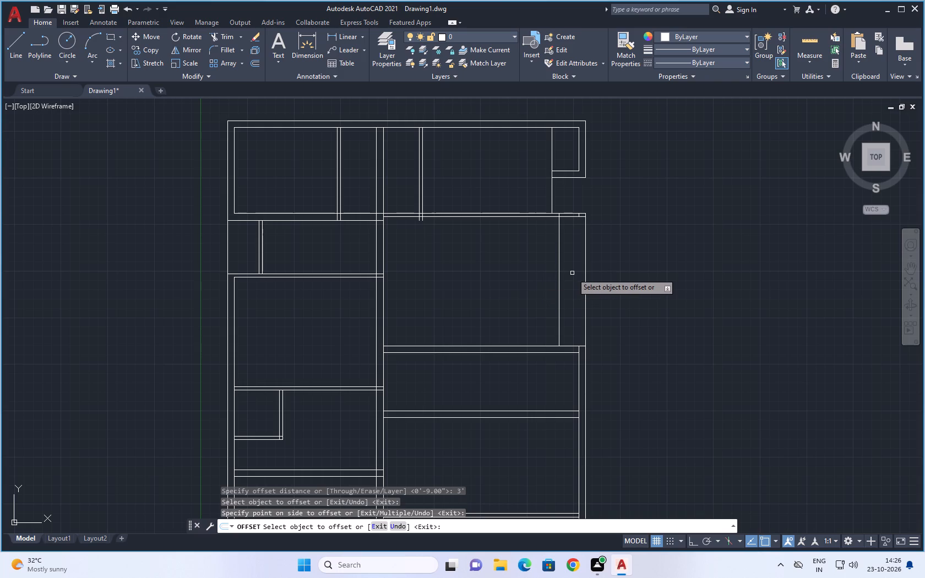
scroll(573, 273, up, 1)
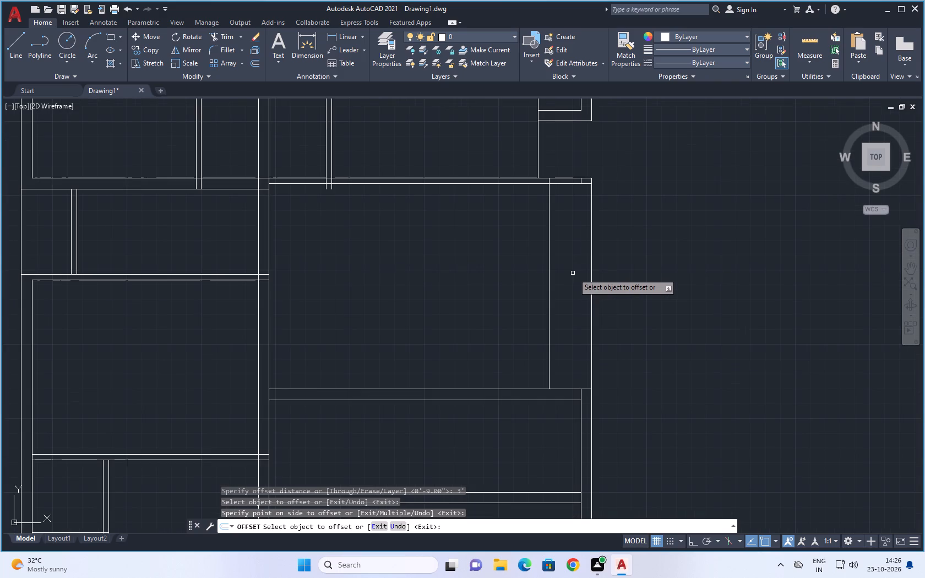
Undo the 3' inward offset of the outer wall line segment beside the large right-hand room.
scroll(574, 273, down, 1)
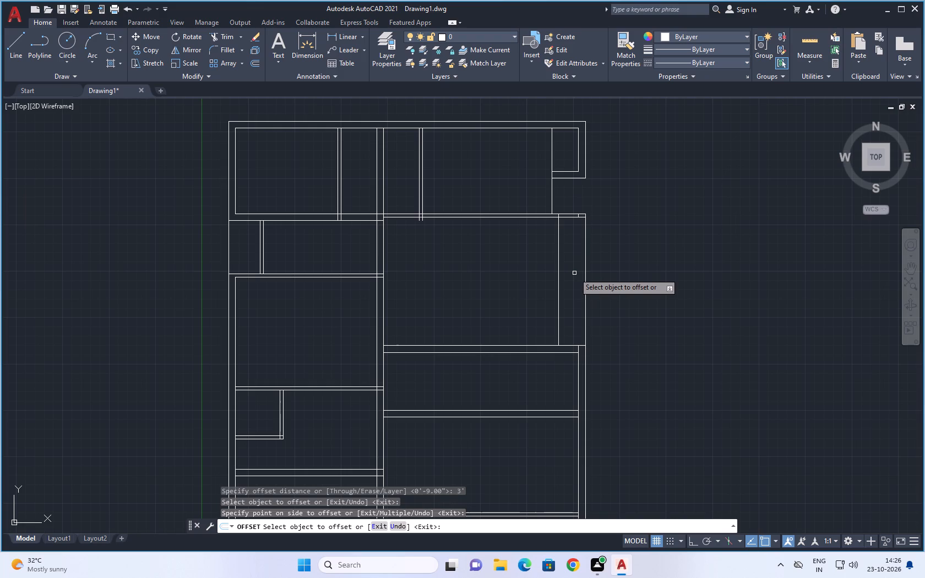
scroll(592, 271, down, 1)
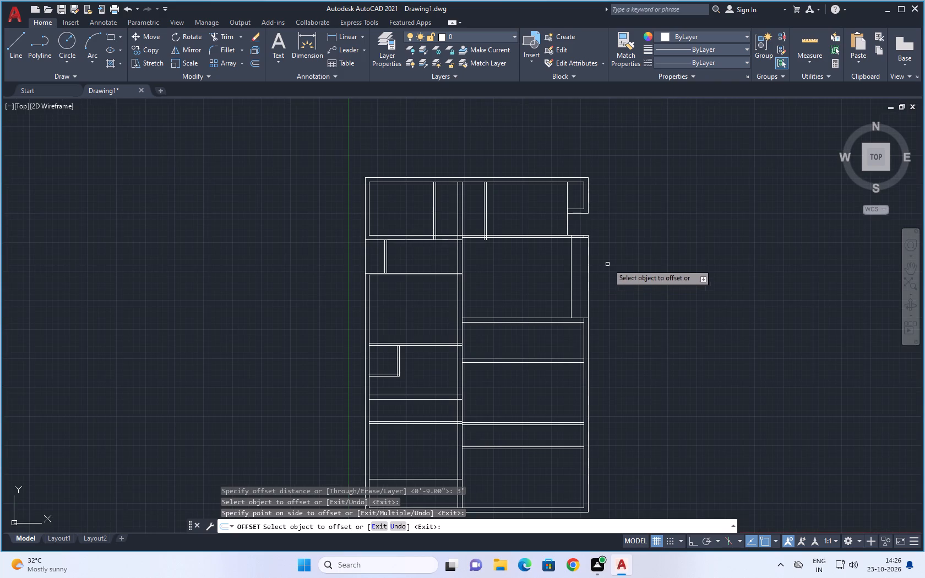
middle_drag(613, 259, 603, 290)
scroll(561, 309, up, 1)
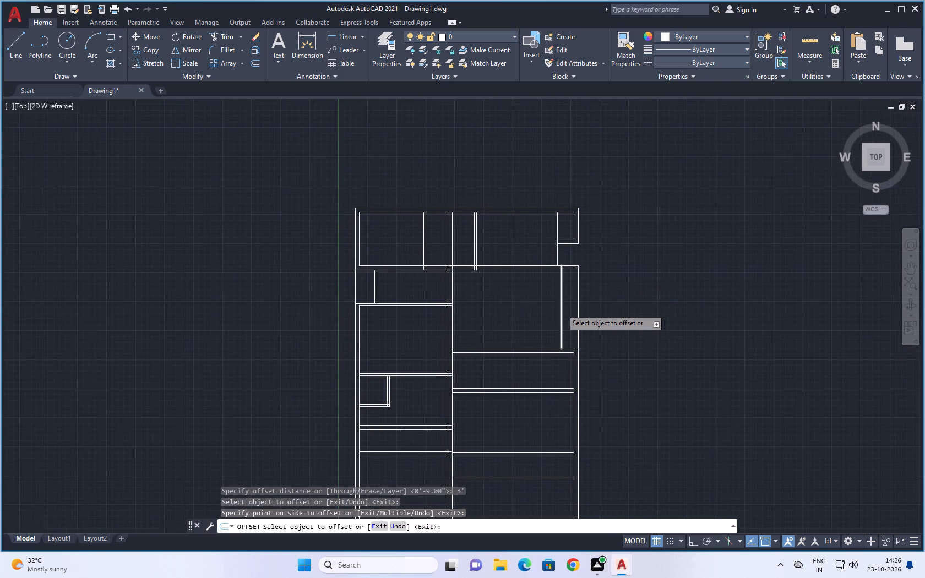
scroll(561, 309, up, 1)
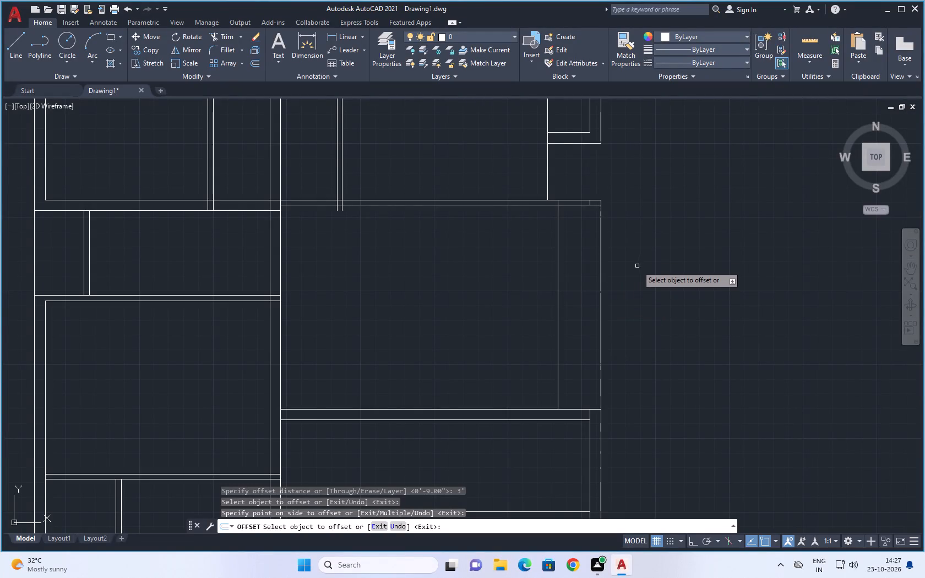
key(ctrl+z)
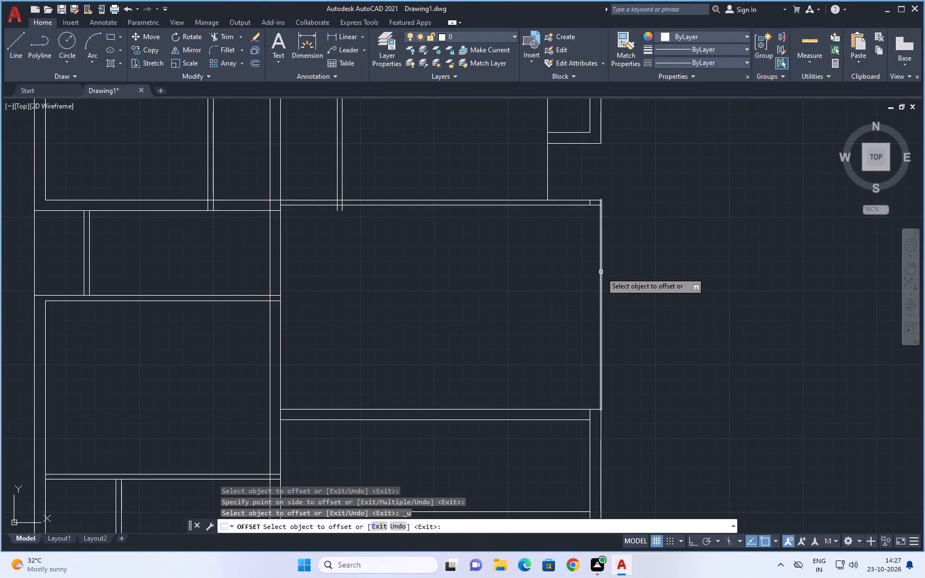
Offset the separated outer wall line segment beside the large right-hand room inward by 4'.
click(601, 272)
text(4')
key(Return)
Offset the new inset line inward by 9" to form the large right-hand room's inset wall.
click(544, 262)
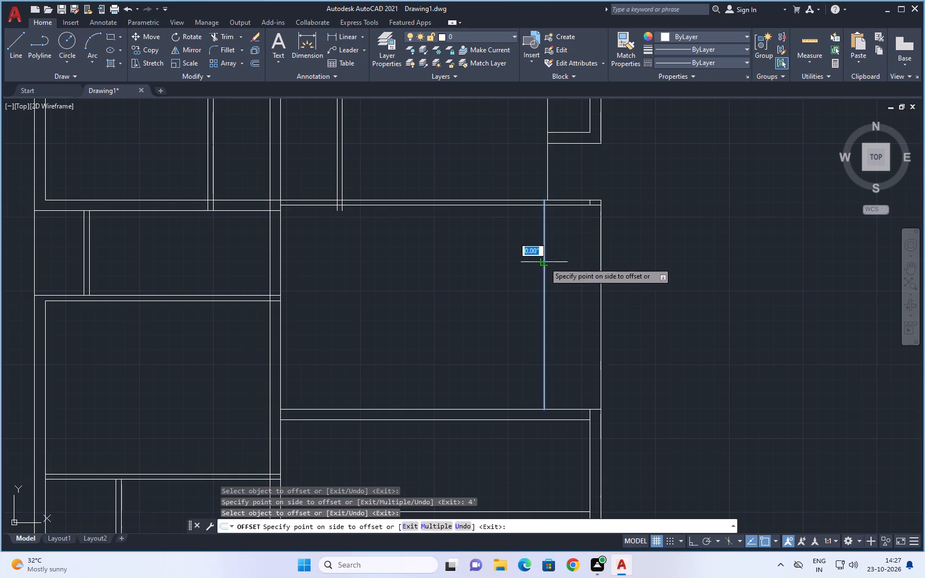
key(9)
key(shift+quotedbl)
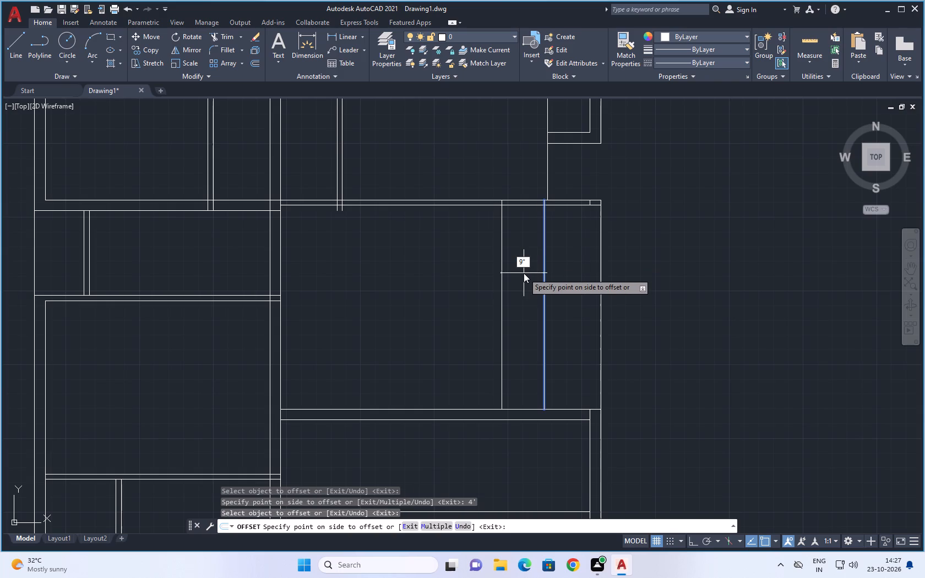
key(Return)
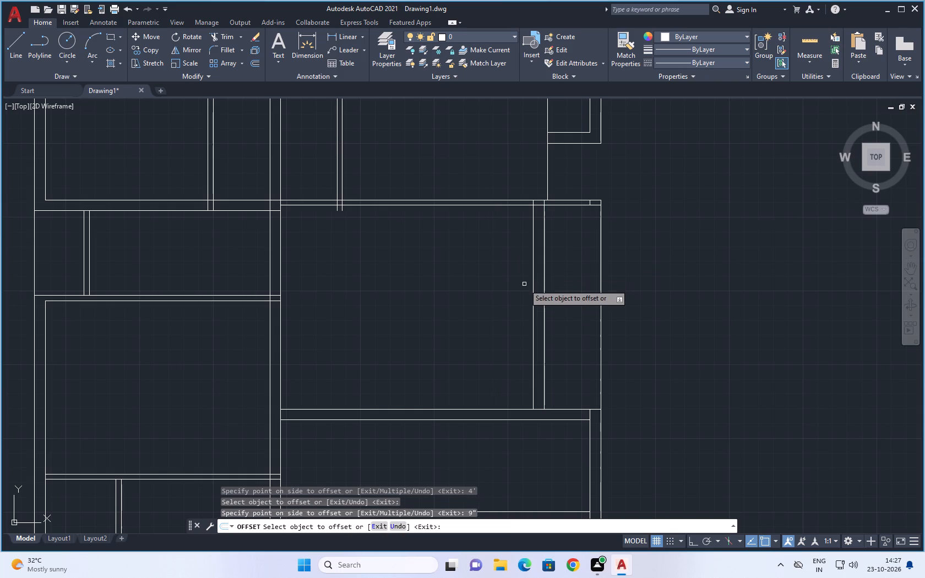
Examine the plan around the inset 9" wall and the right-hand rooms above and below it.
scroll(548, 328, down, 2)
middle_drag(607, 367, 603, 340)
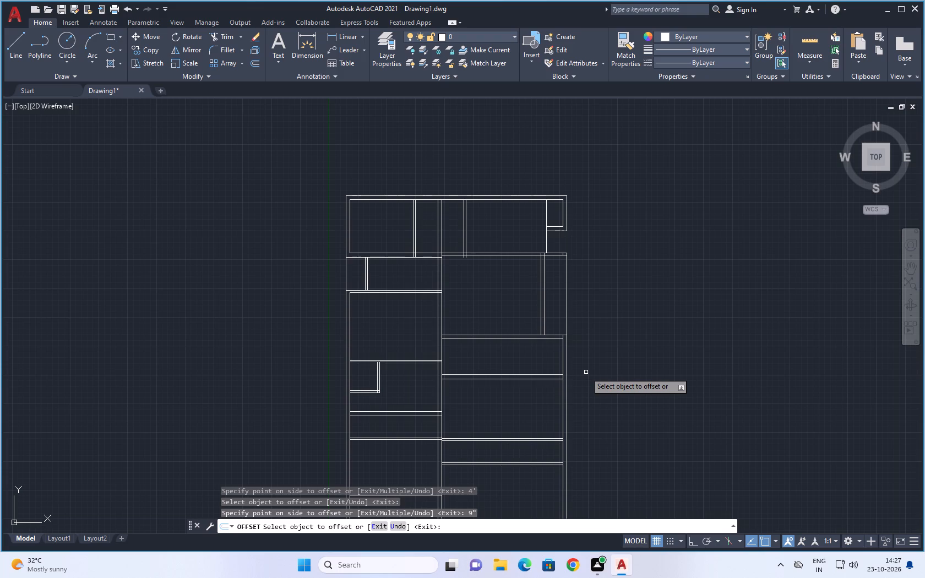
scroll(593, 329, up, 1)
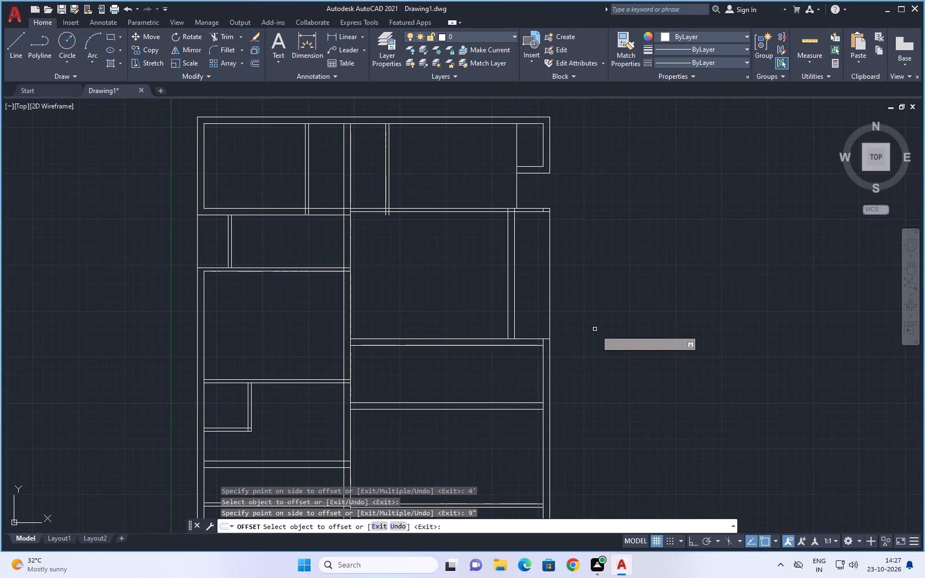
middle_drag(600, 328, 606, 280)
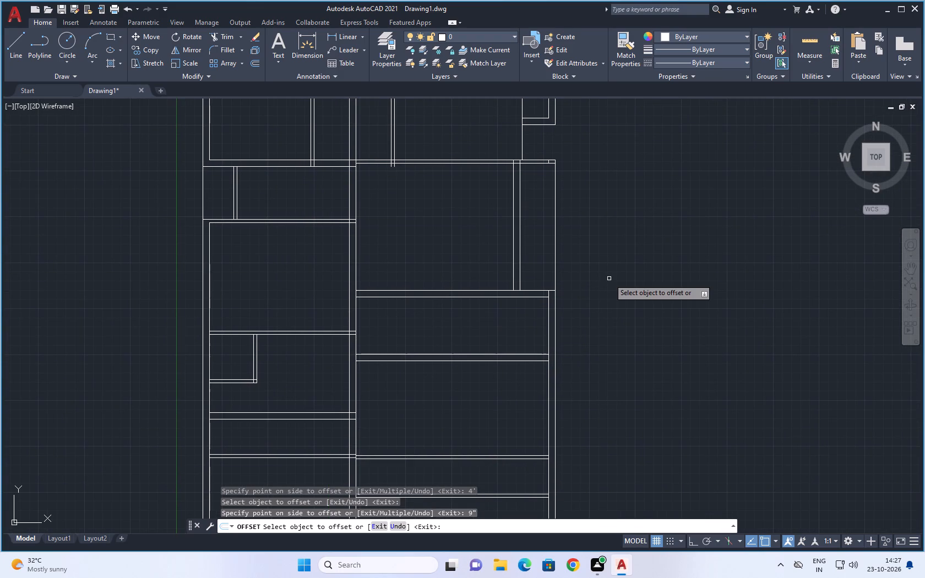
middle_drag(622, 244, 616, 301)
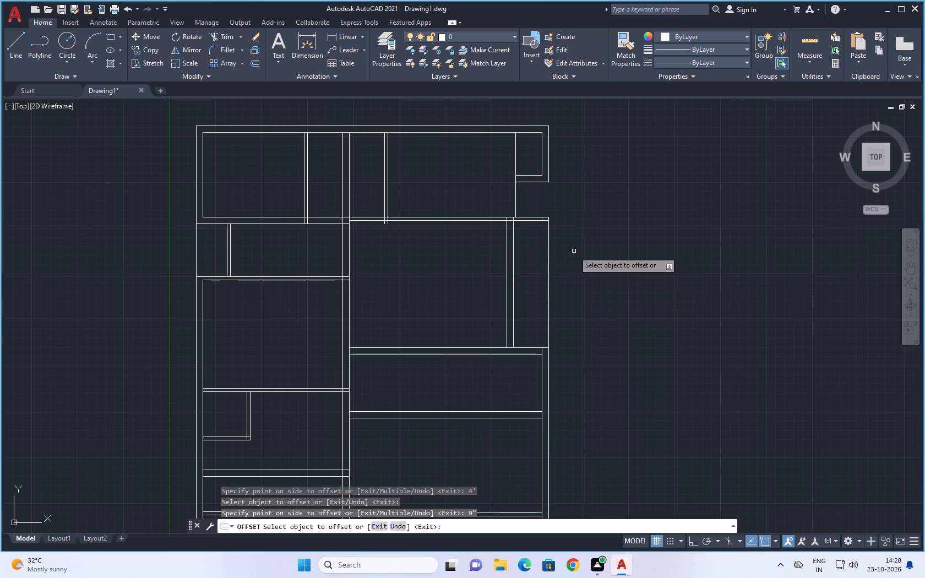
scroll(546, 214, up, 1)
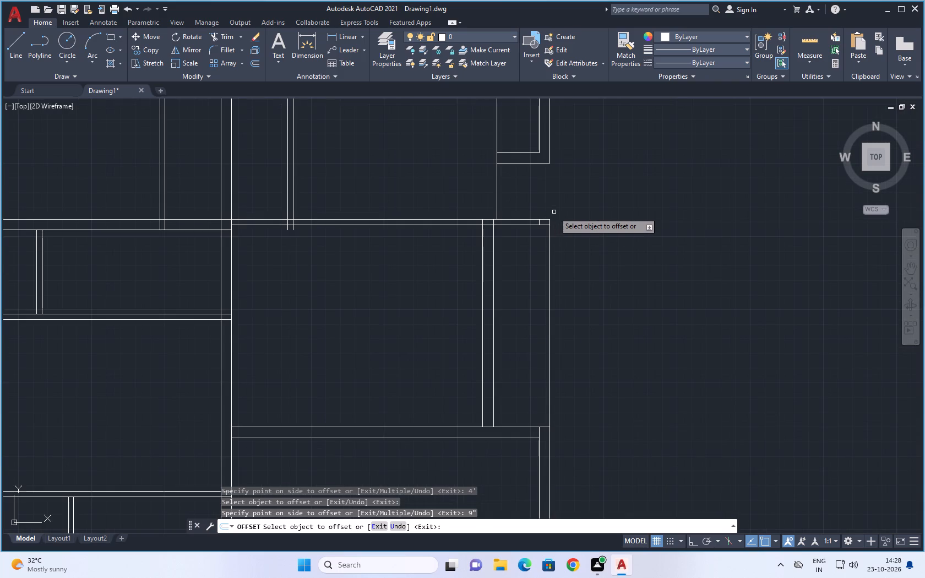
scroll(561, 217, down, 1)
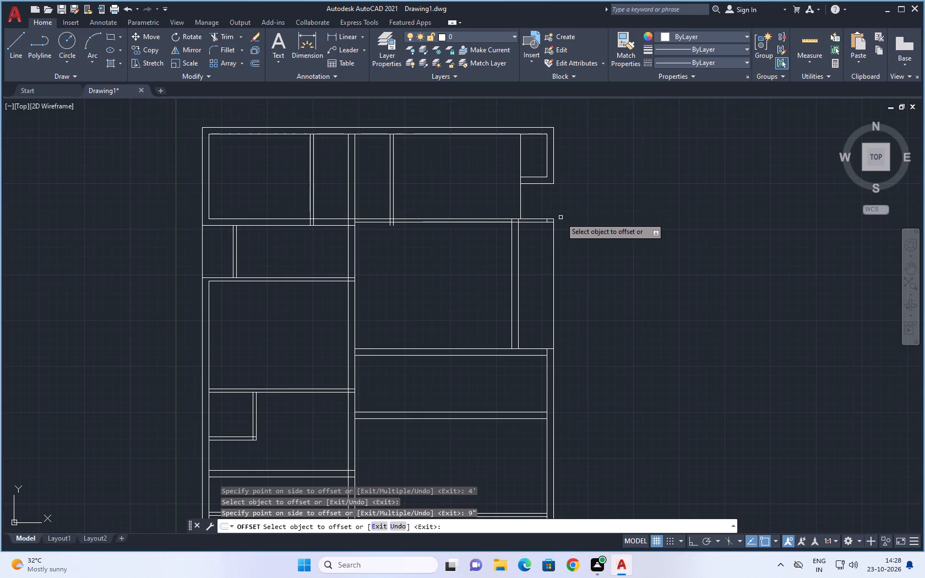
middle_drag(585, 212, 585, 222)
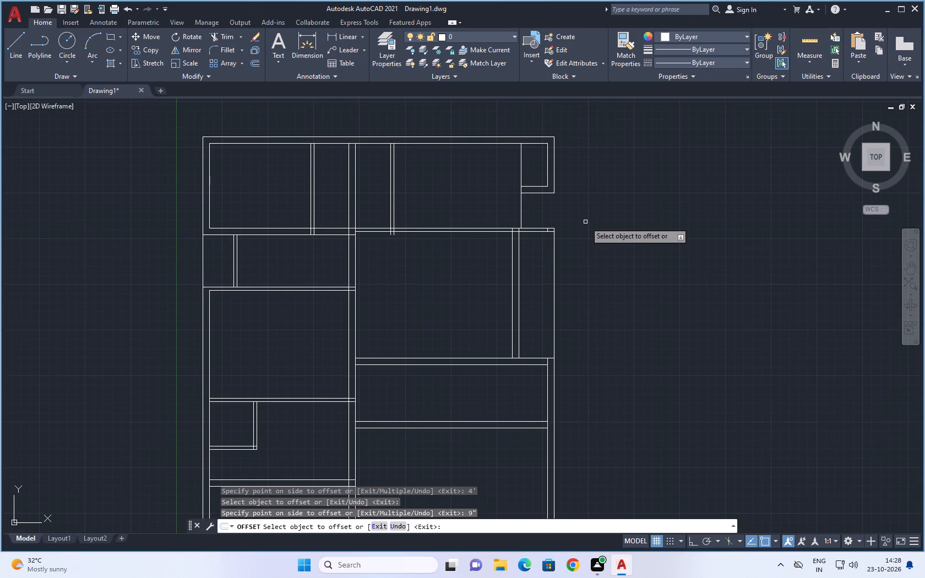
scroll(536, 226, up, 3)
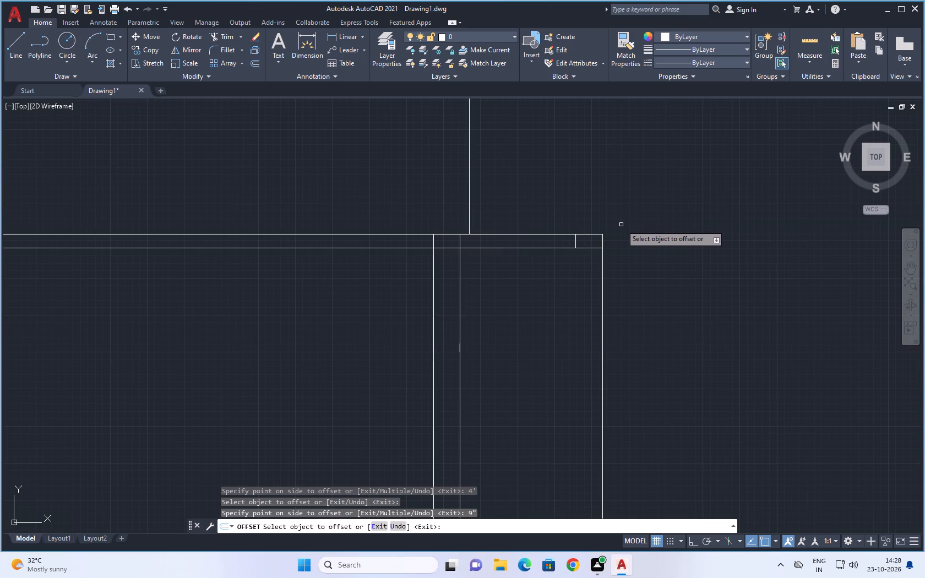
scroll(620, 226, down, 2)
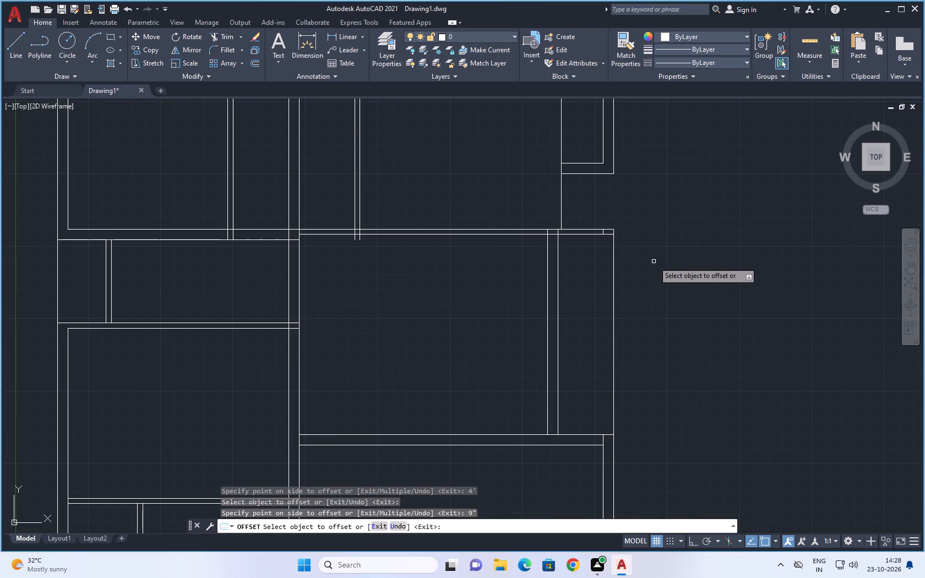
scroll(633, 236, down, 1)
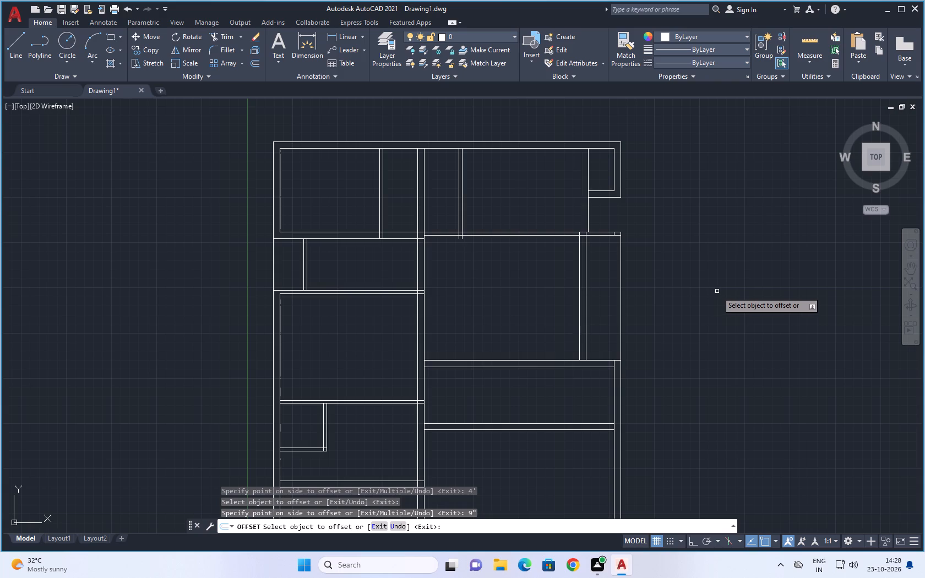
scroll(717, 295, down, 1)
middle_drag(712, 302, 682, 277)
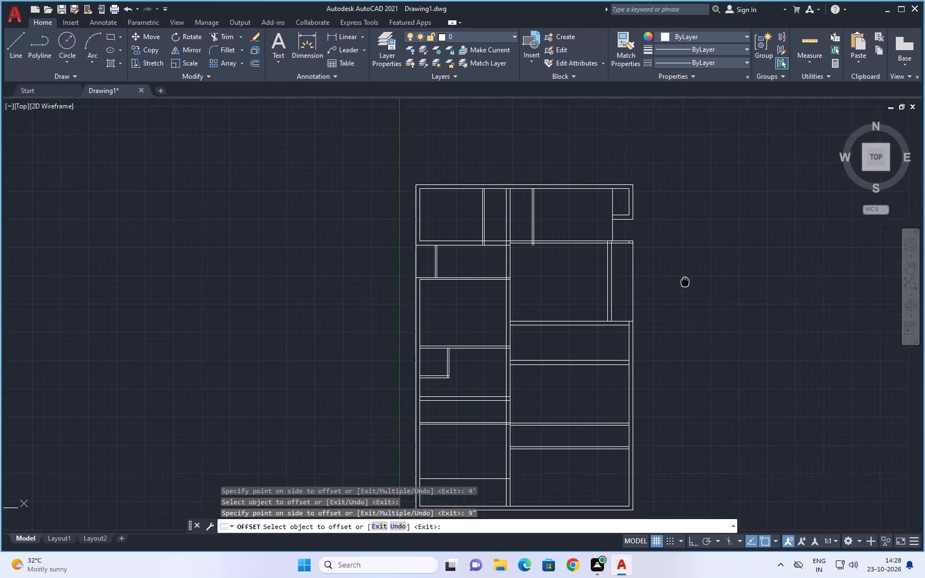
middle_drag(682, 277, 663, 255)
middle_drag(663, 281, 654, 257)
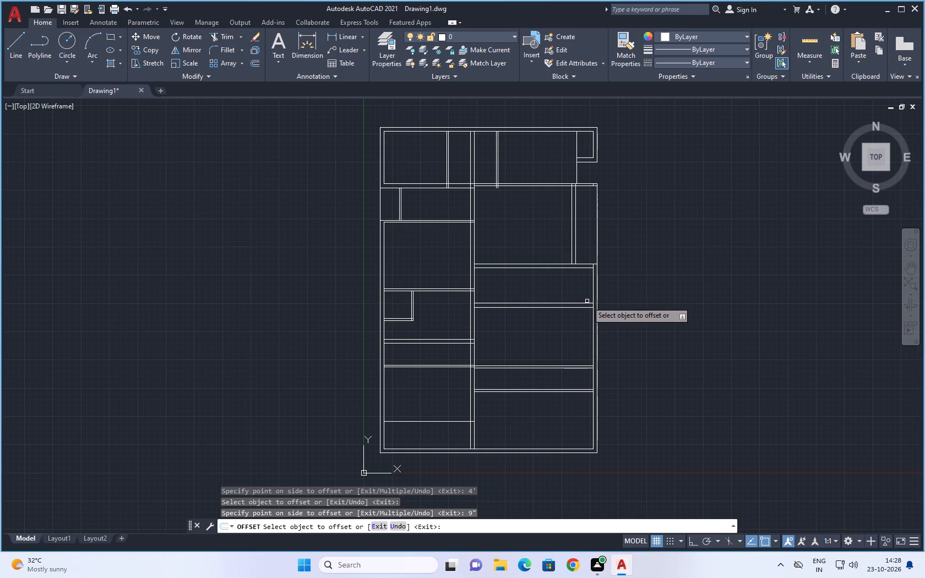
scroll(584, 295, up, 1)
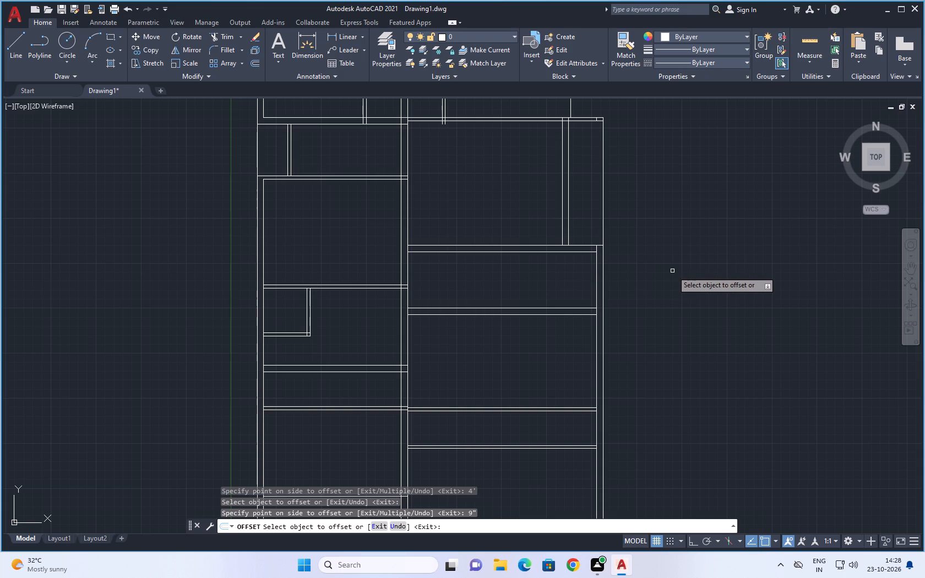
scroll(609, 303, up, 2)
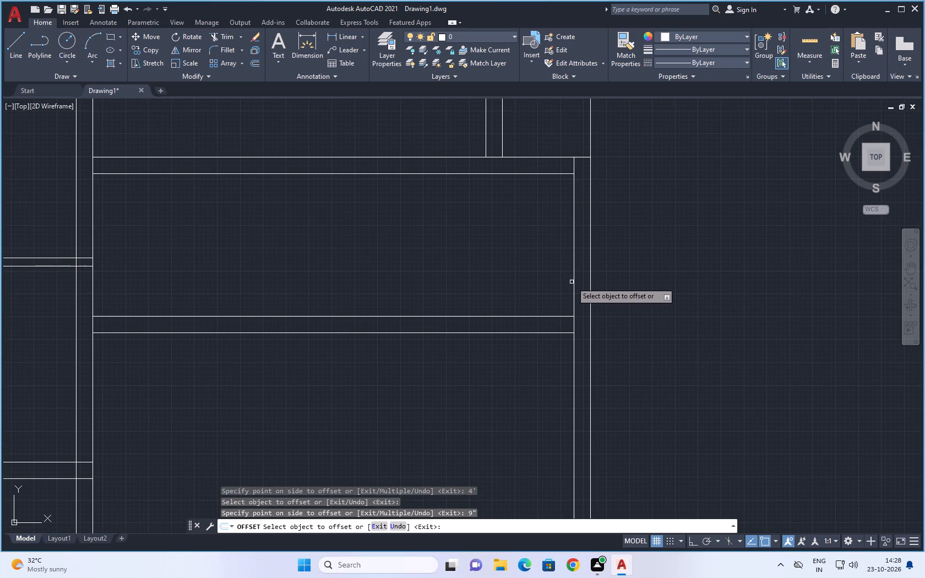
scroll(679, 320, down, 2)
key(Escape)
key(Escape)
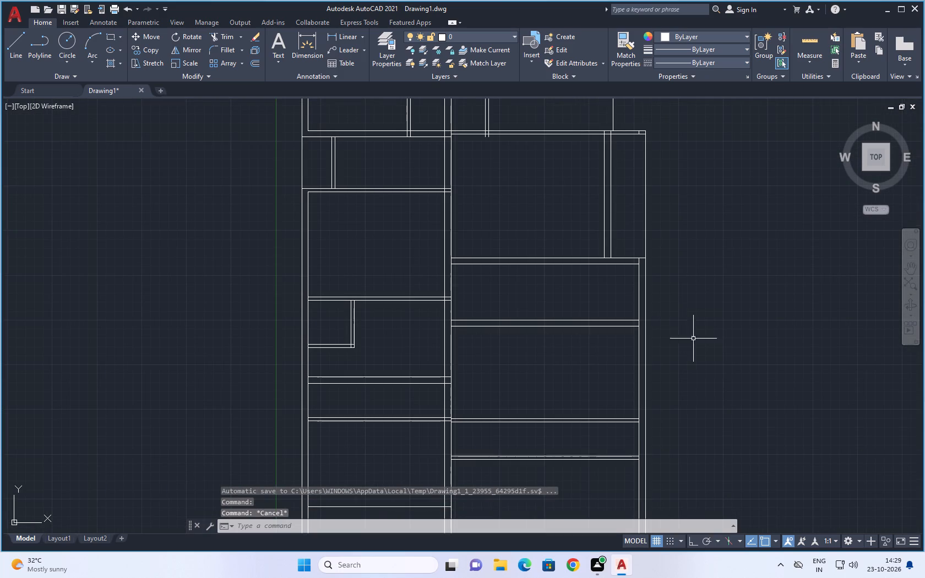
Break the right outer wall's inner line at the facing lines of the two 9" horizontal walls below the large right-hand room.
middle_drag(699, 343, 695, 335)
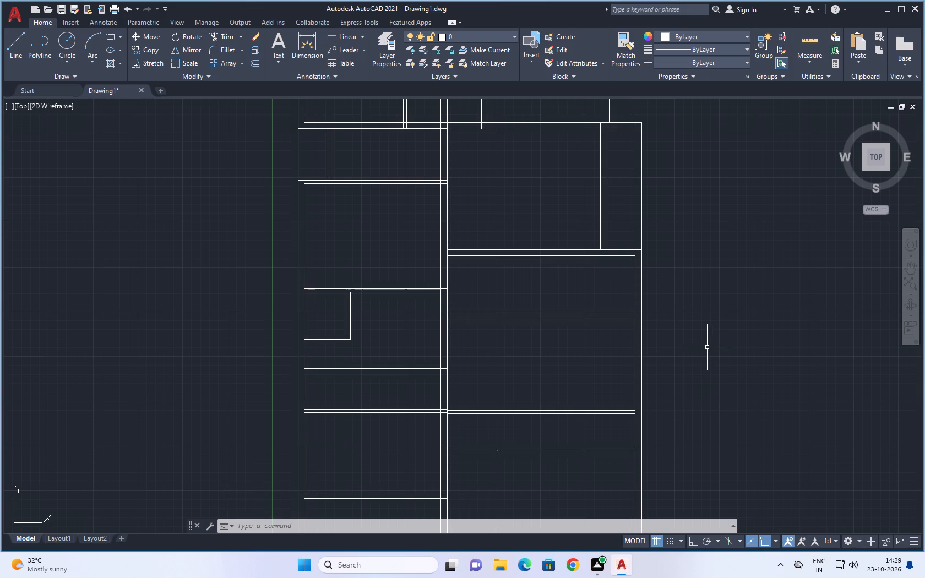
text(BREA)
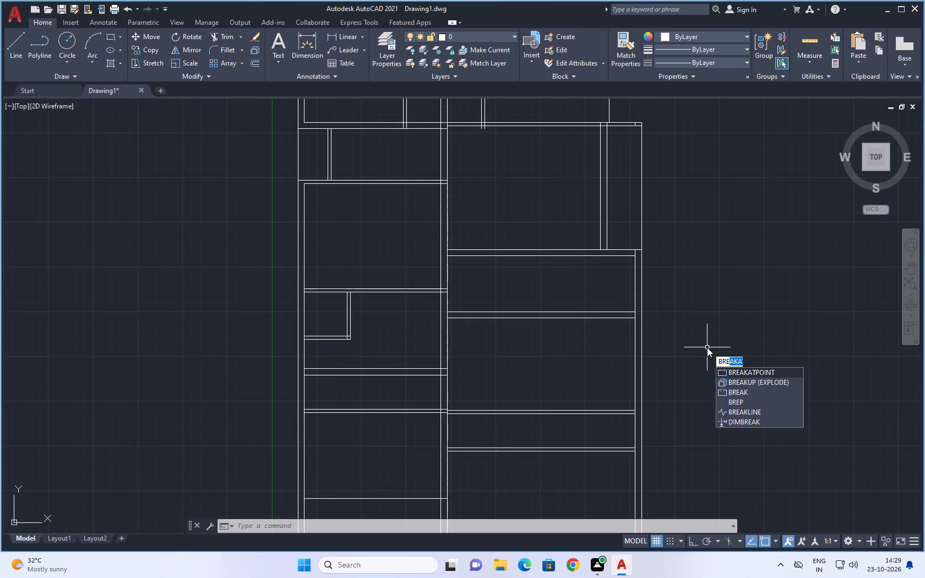
click(741, 370)
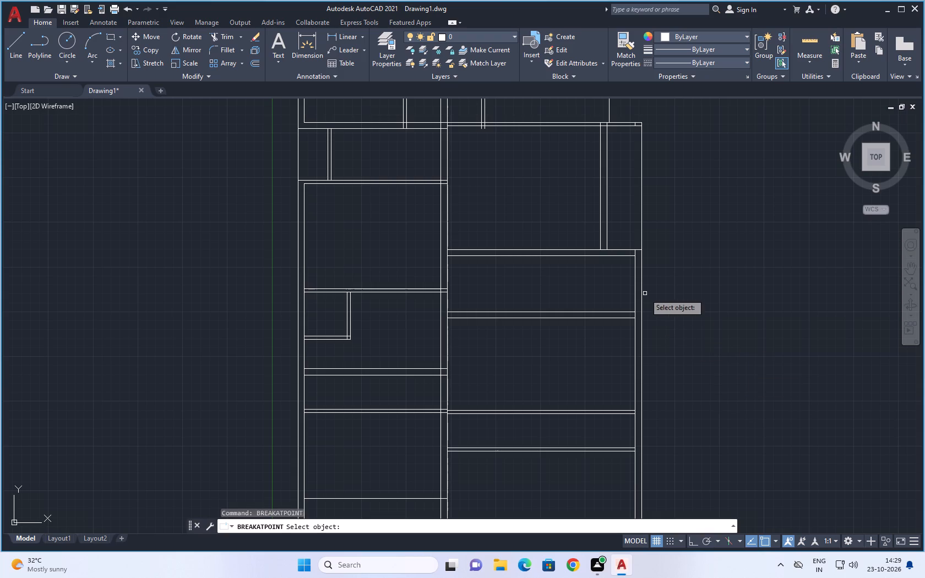
scroll(645, 242, down, 1)
middle_drag(674, 259, 649, 272)
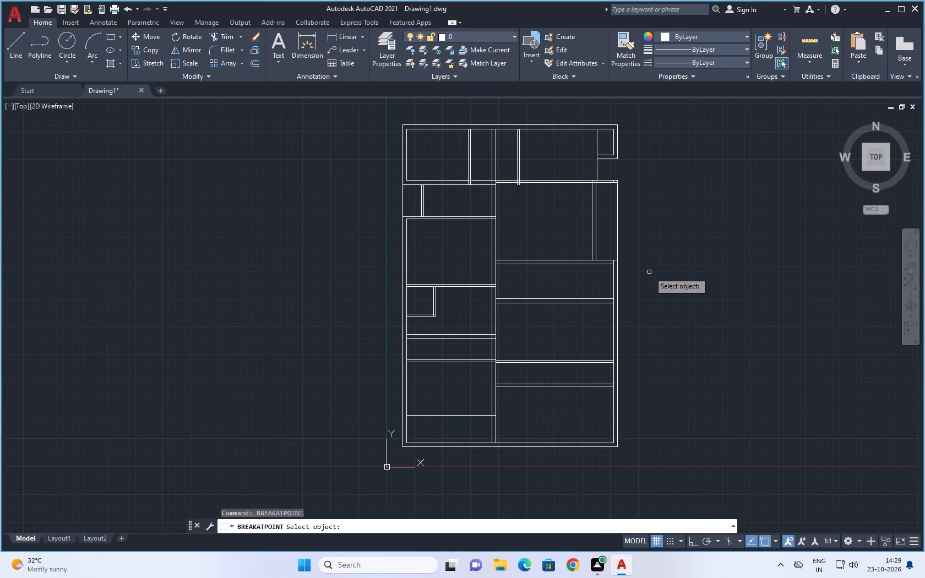
scroll(623, 286, up, 1)
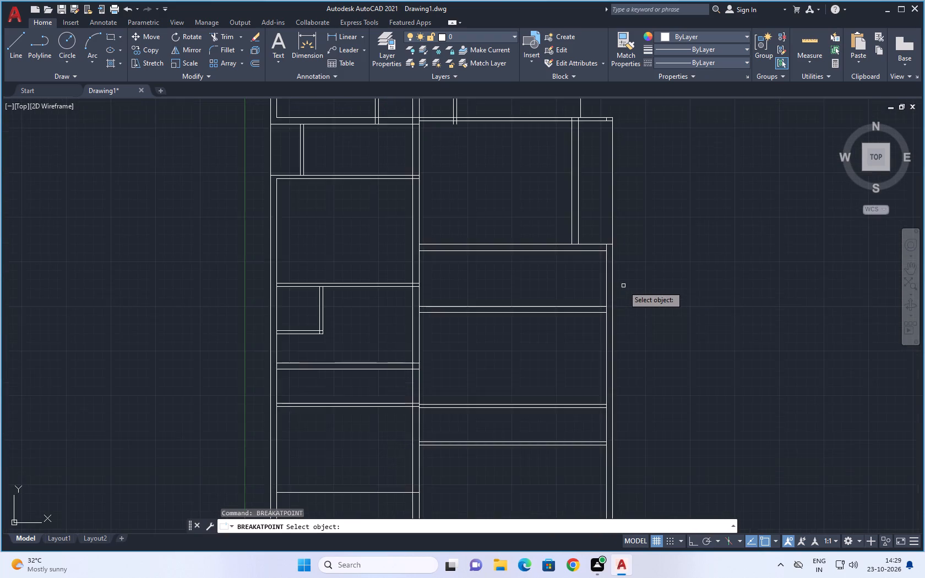
scroll(623, 286, up, 2)
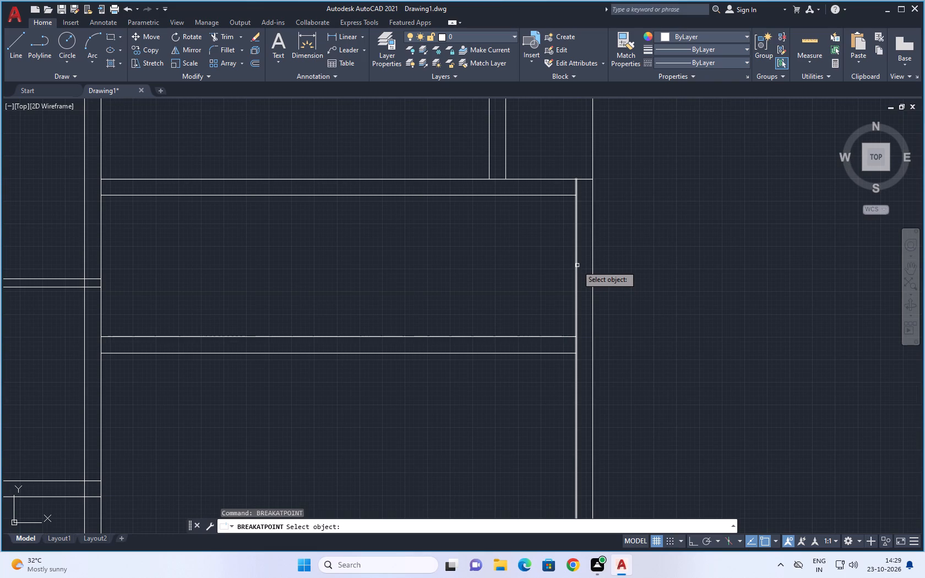
click(577, 264)
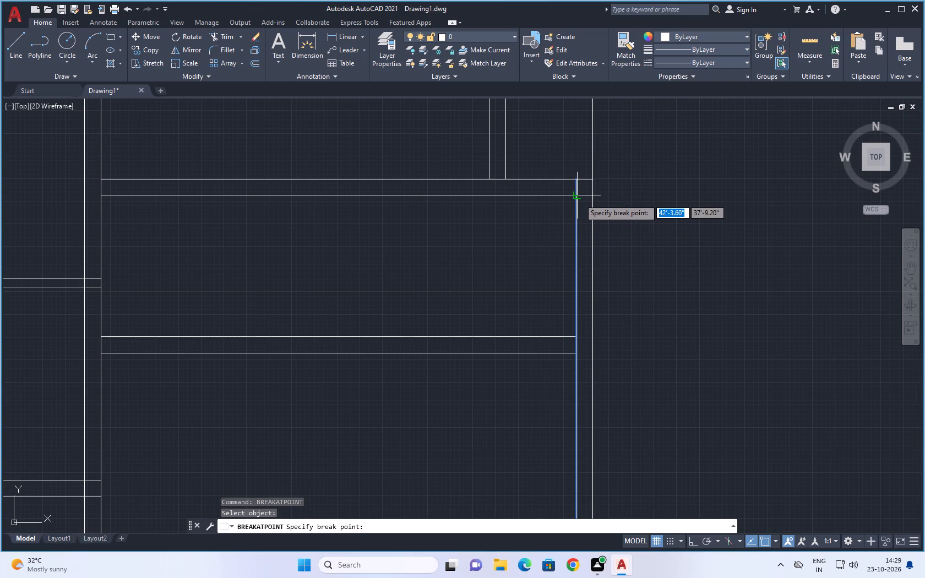
click(578, 199)
key(space)
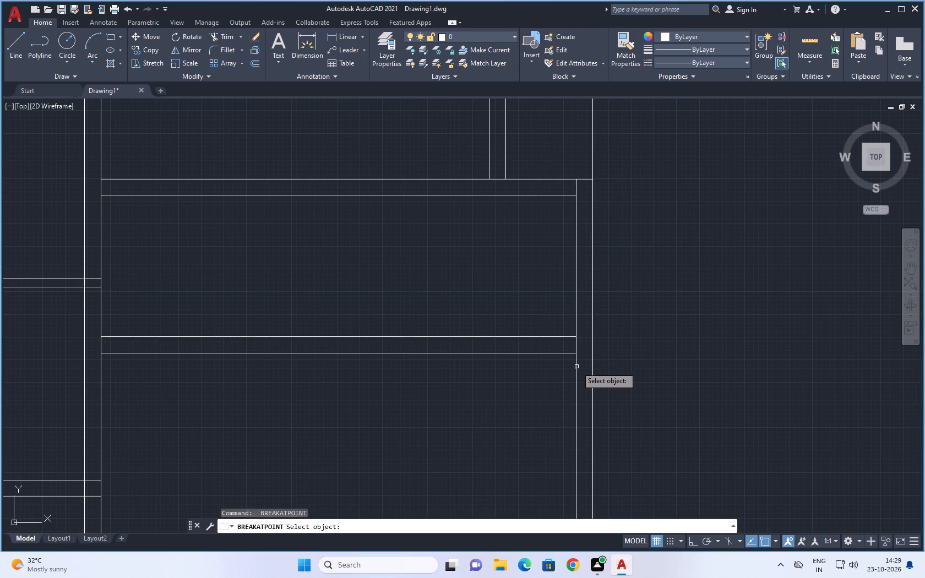
click(575, 372)
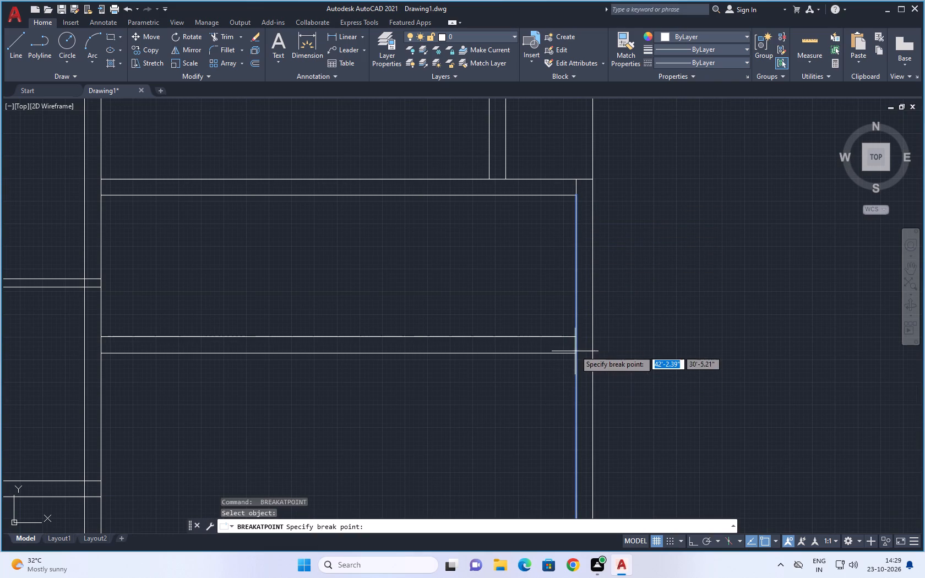
click(578, 335)
Break the right outer wall's inner line at the outer faces of the two lower 4.5" horizontal partitions on the right-hand side.
scroll(618, 343, down, 3)
middle_drag(649, 346, 590, 263)
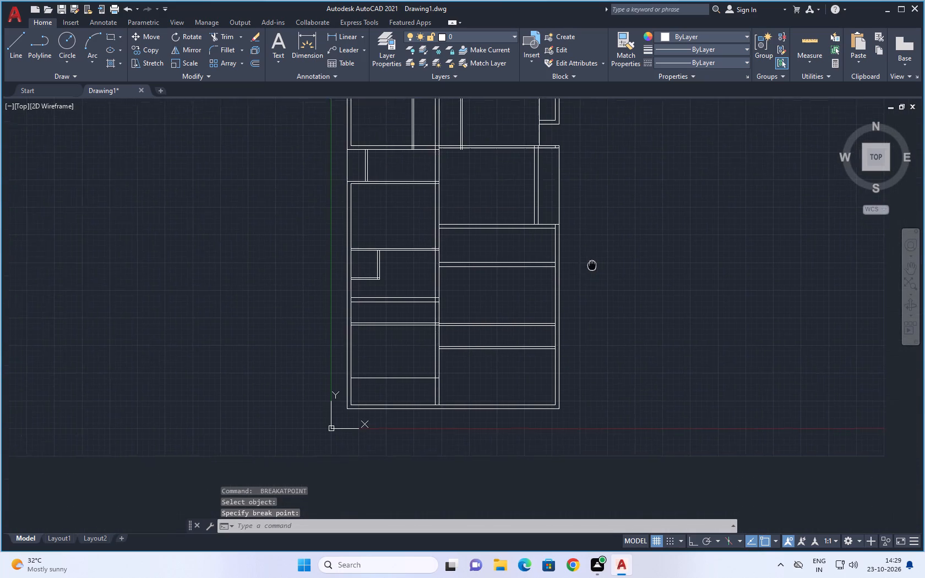
scroll(556, 346, up, 3)
key(space)
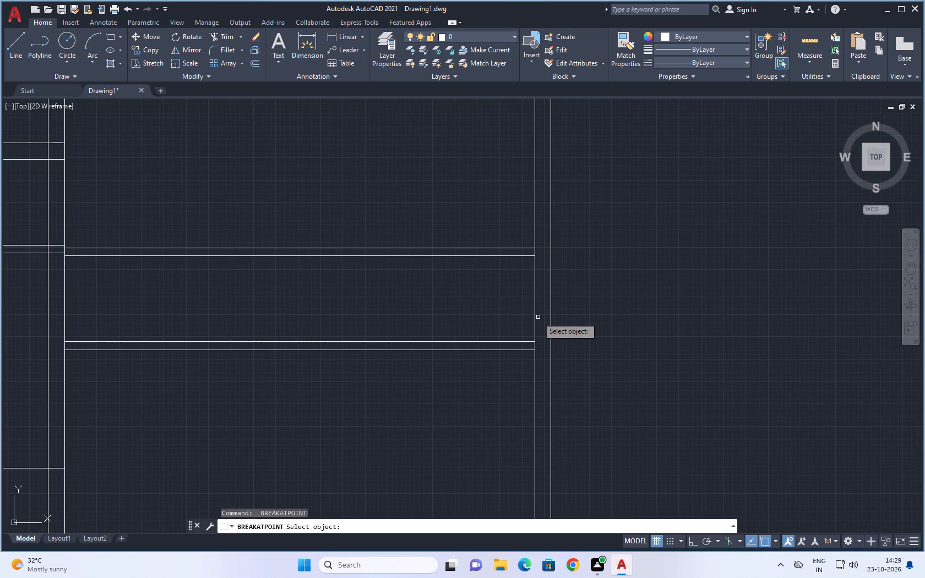
click(536, 314)
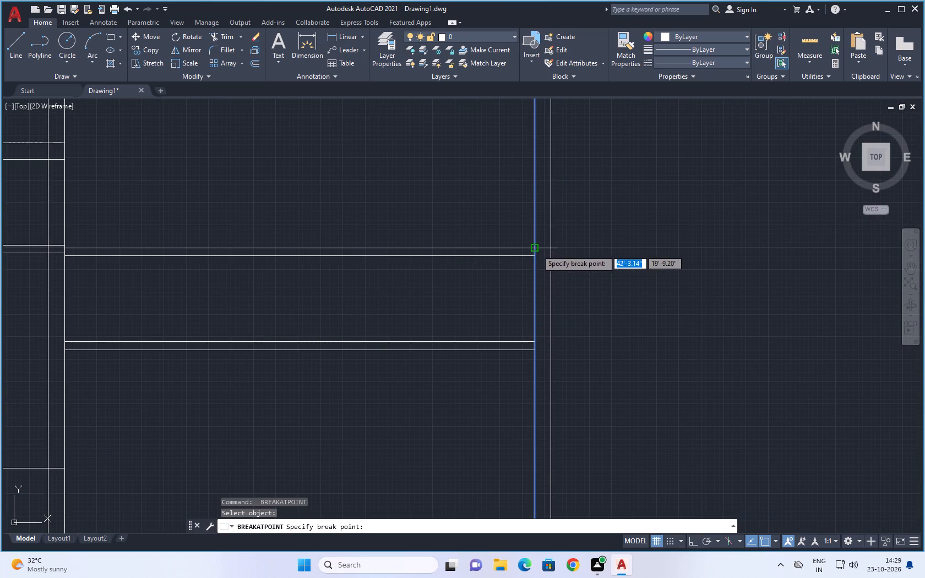
click(537, 249)
scroll(612, 312, down, 2)
middle_drag(617, 313, 594, 291)
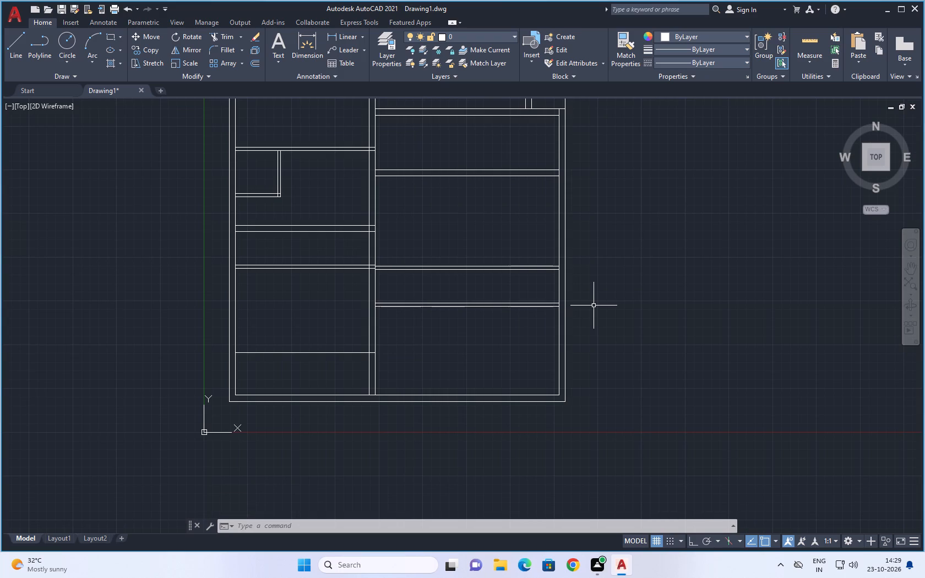
scroll(557, 279, up, 3)
middle_drag(630, 315, 630, 290)
key(space)
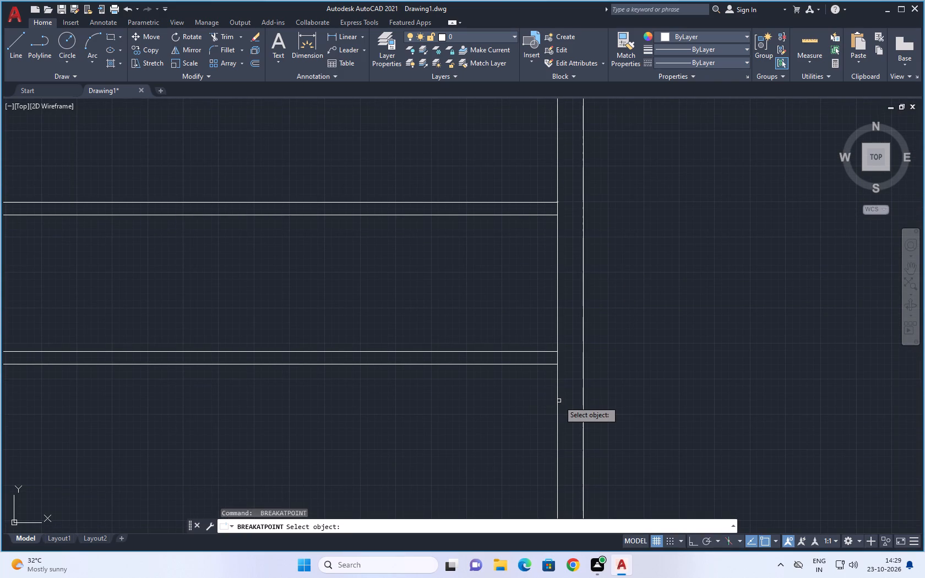
click(557, 401)
click(559, 363)
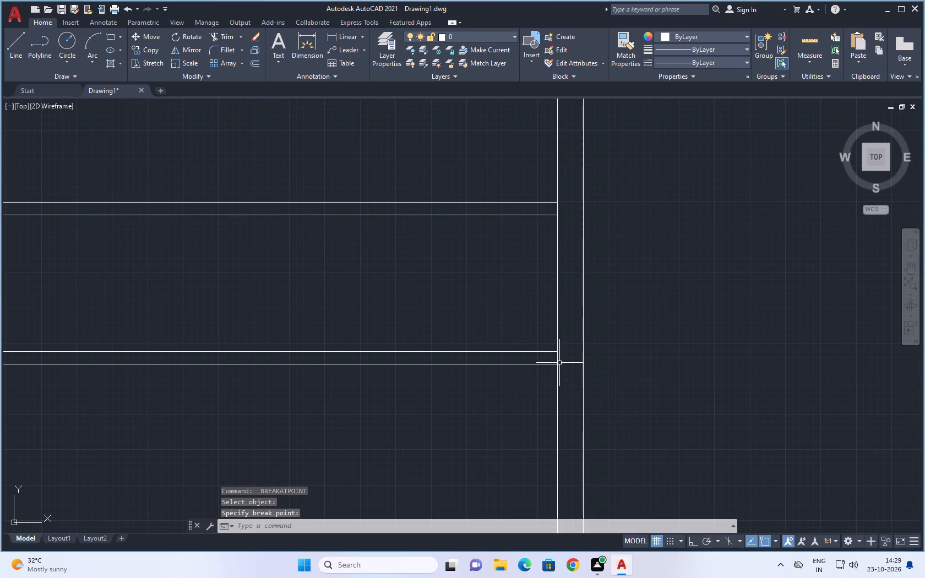
Offset the lower line of the 4.5" partition above the large right-hand room downward by 6'3".
scroll(678, 370, down, 3)
middle_drag(678, 373, 655, 325)
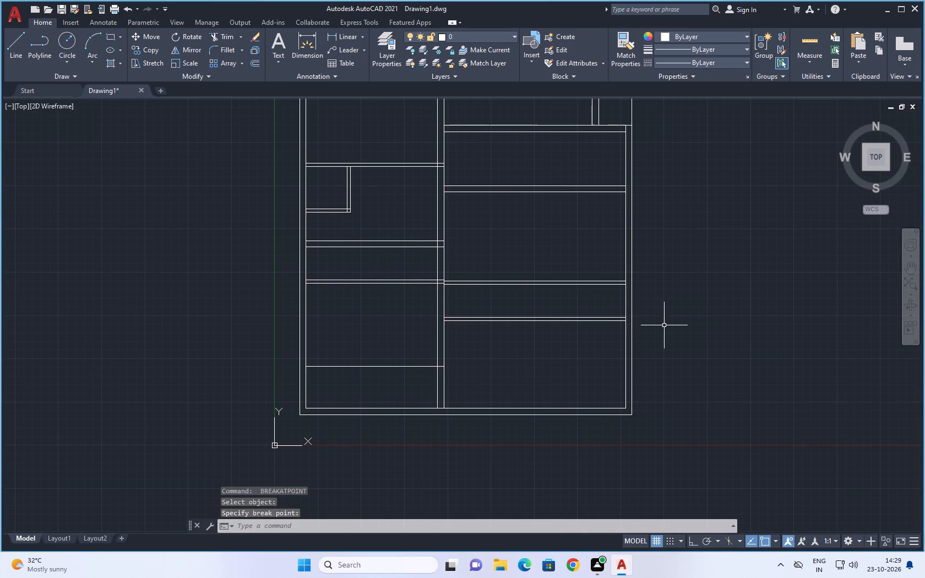
scroll(668, 325, down, 1)
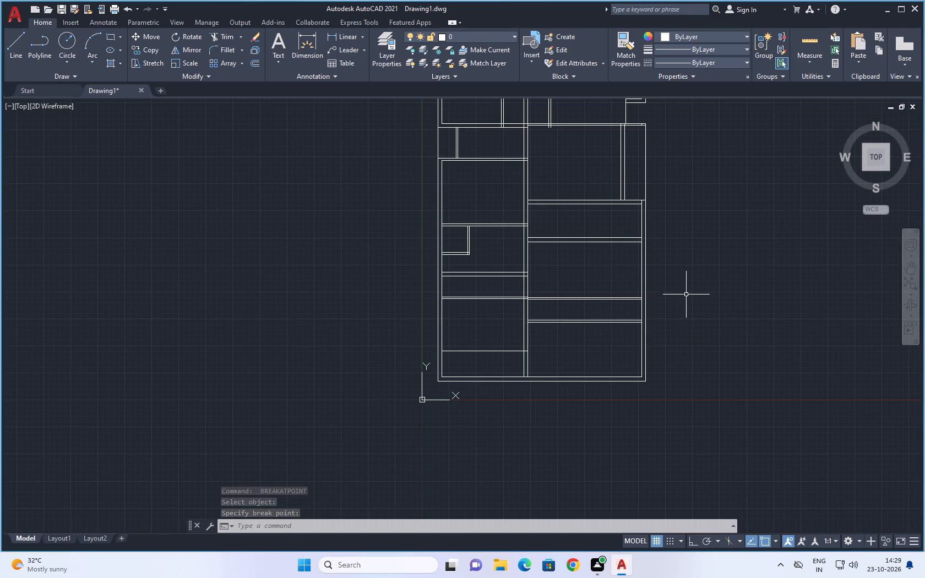
middle_drag(686, 295, 675, 425)
scroll(623, 293, up, 1)
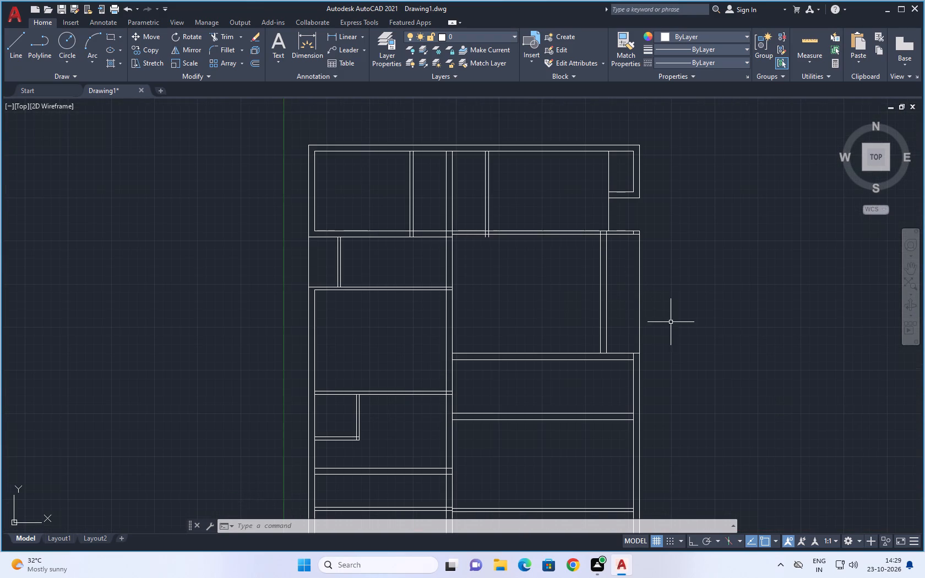
middle_drag(674, 324, 680, 262)
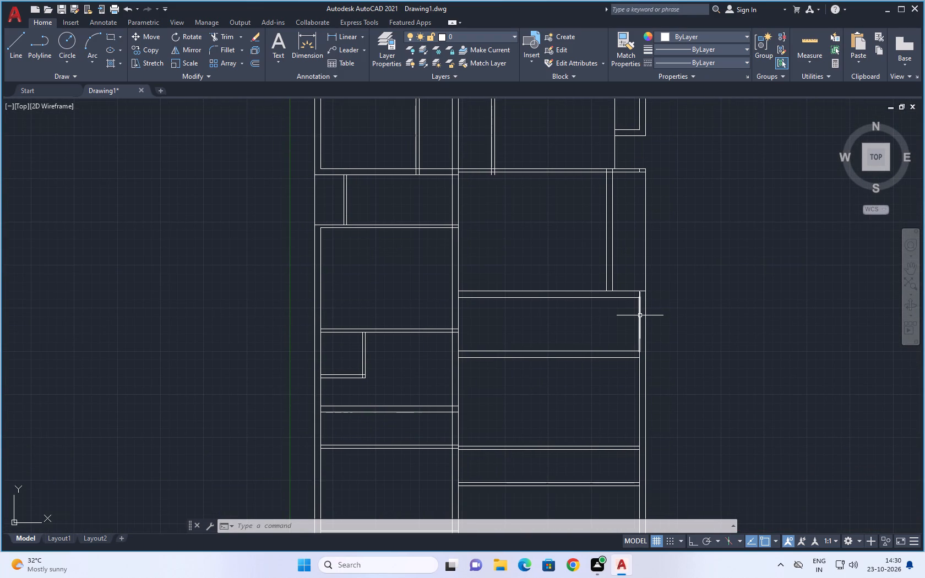
key(Escape)
key(Escape)
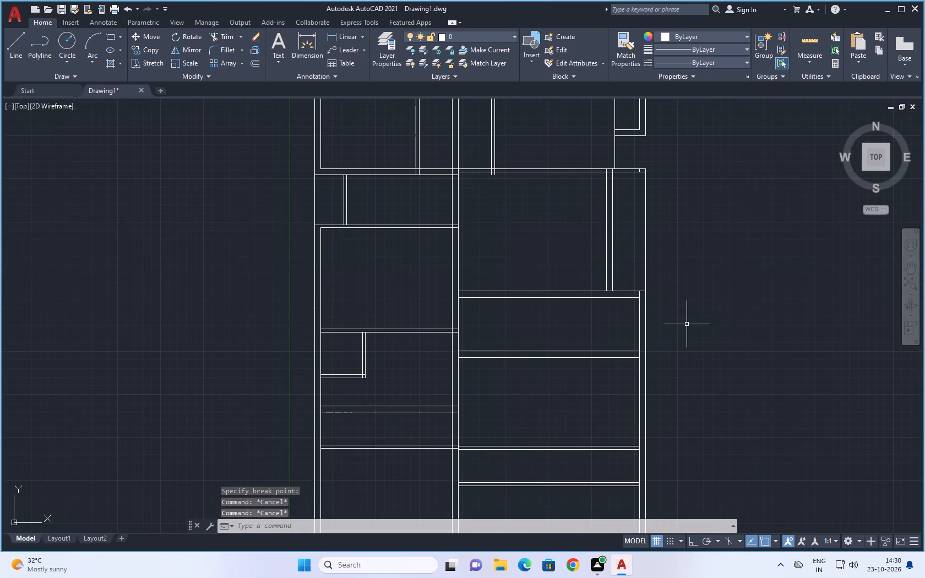
key(o)
key(Return)
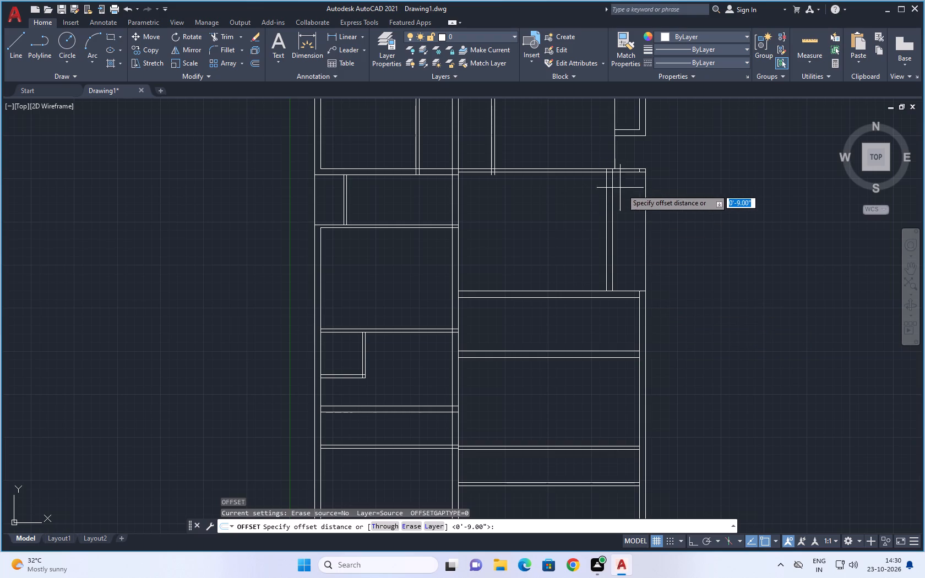
scroll(627, 188, up, 1)
text(6'3)
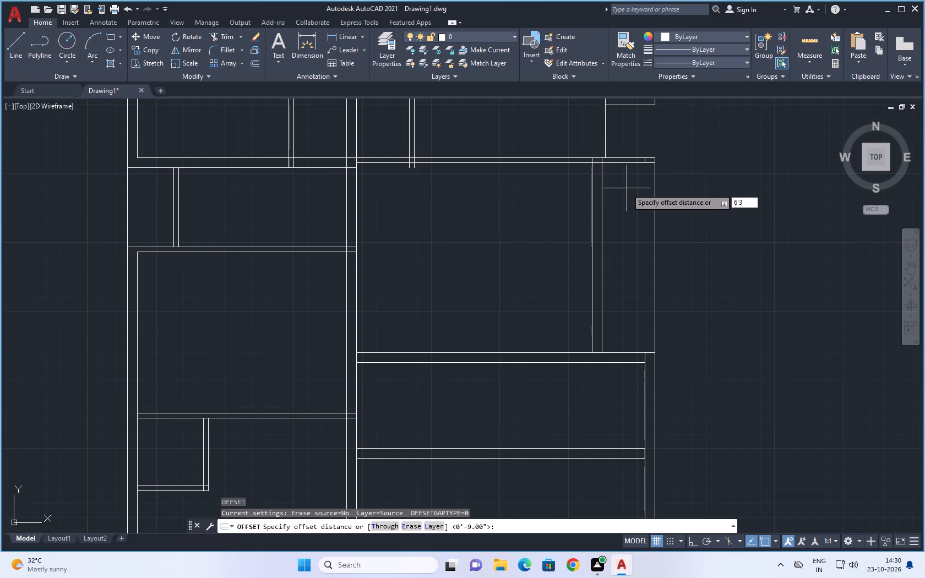
key(shift+quotedbl)
key(Return)
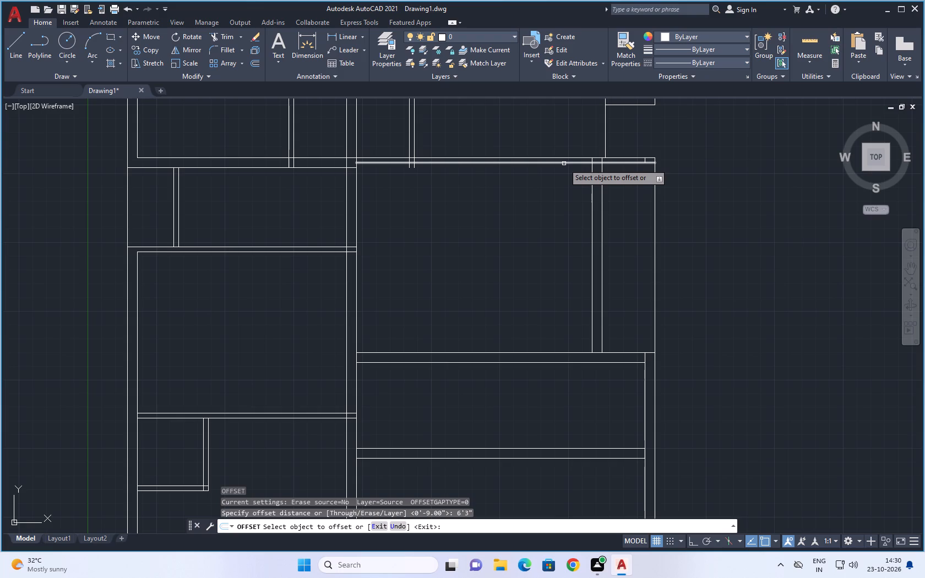
click(564, 163)
click(559, 235)
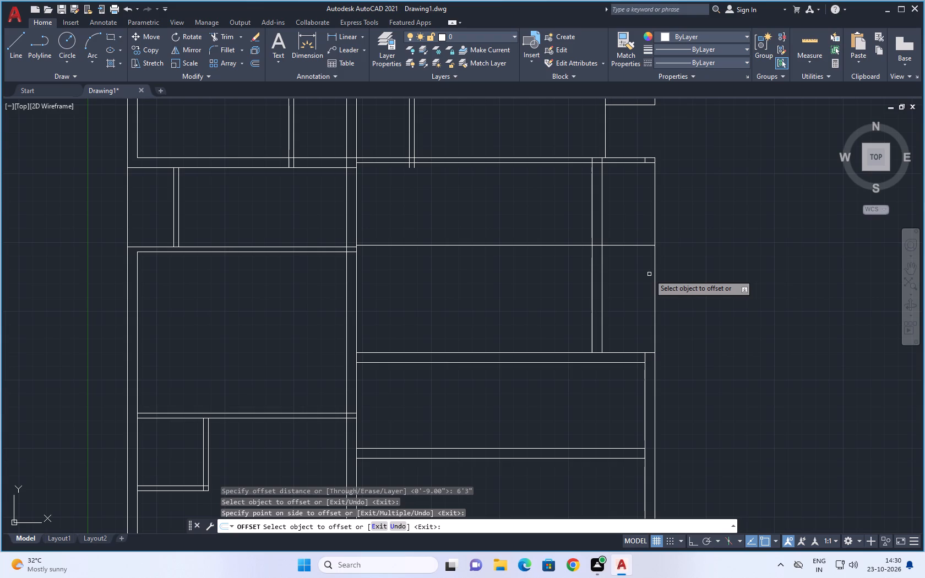
Offset the new horizontal line downward by 9" to form a wall across the large right-hand room.
click(641, 245)
key(9)
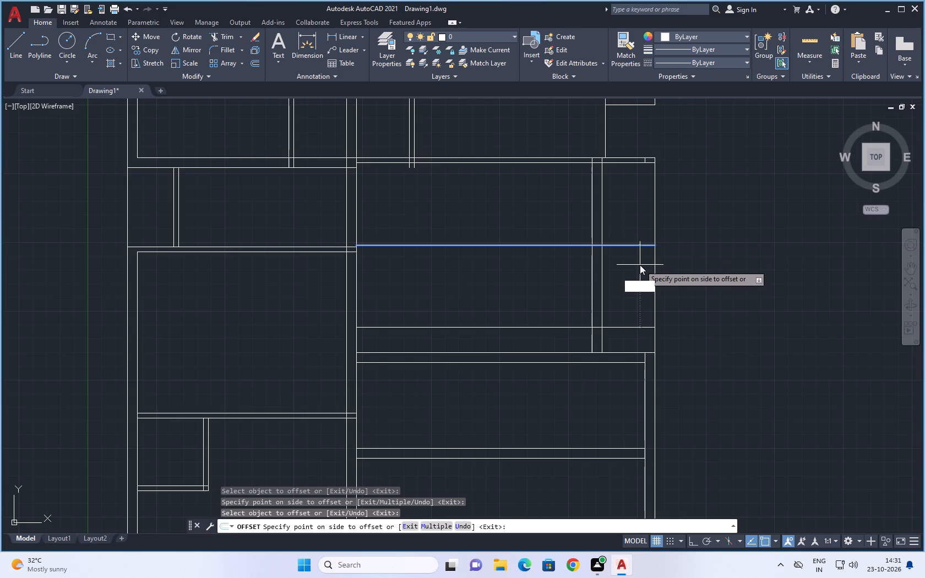
key(shift+quotedbl)
key(Return)
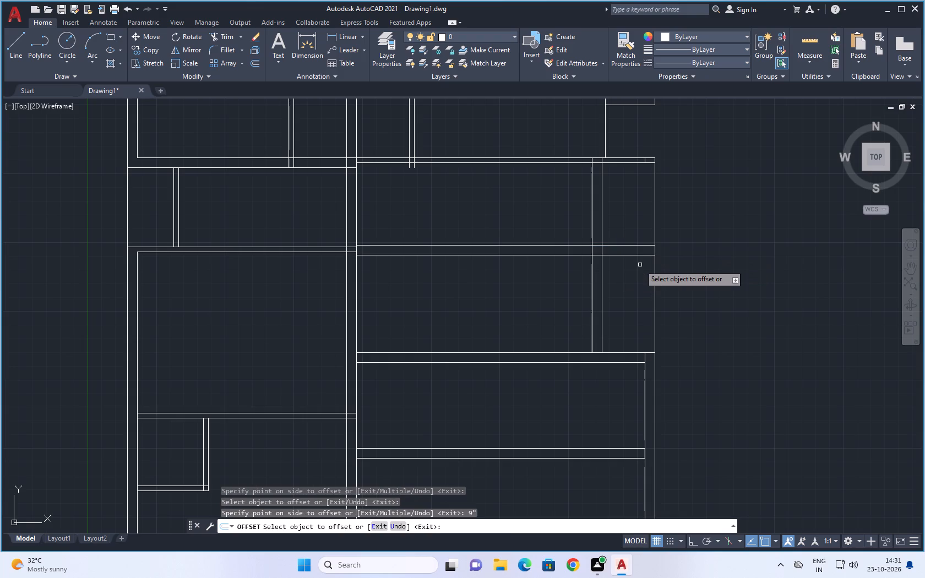
scroll(640, 265, down, 1)
middle_drag(699, 270, 665, 266)
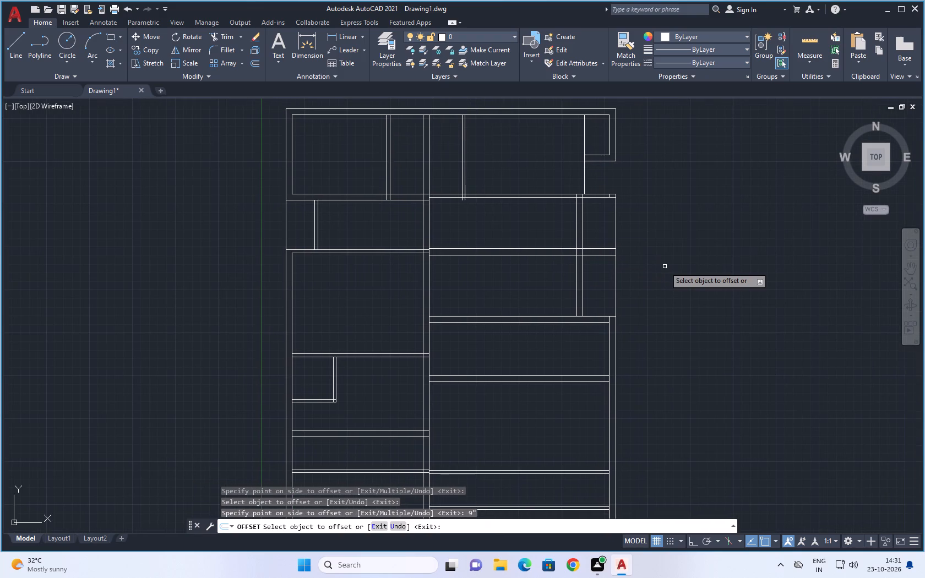
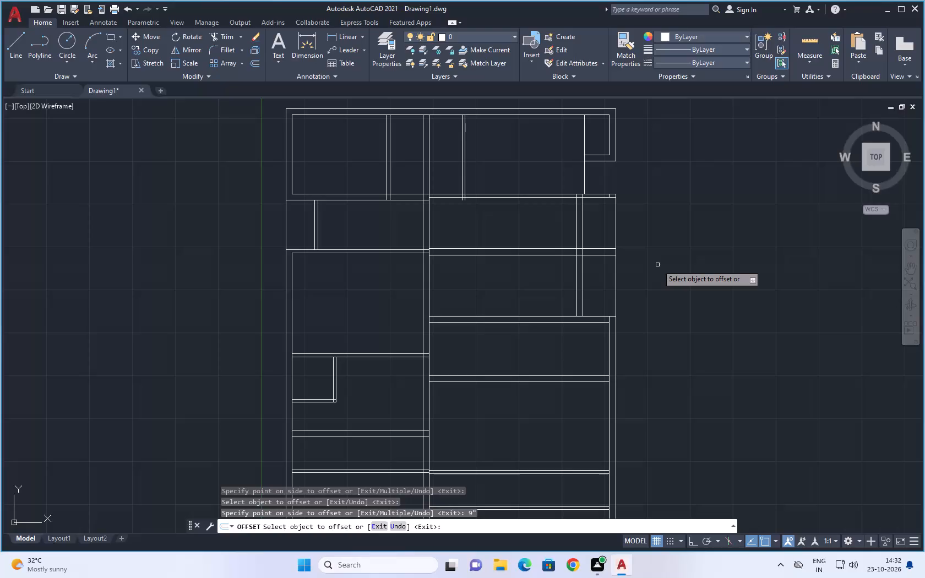
Break the right outer wall's outer line at the lower line of the upper 9" horizontal wall crossing the right-hand inset wall.
scroll(657, 265, up, 1)
scroll(677, 229, down, 2)
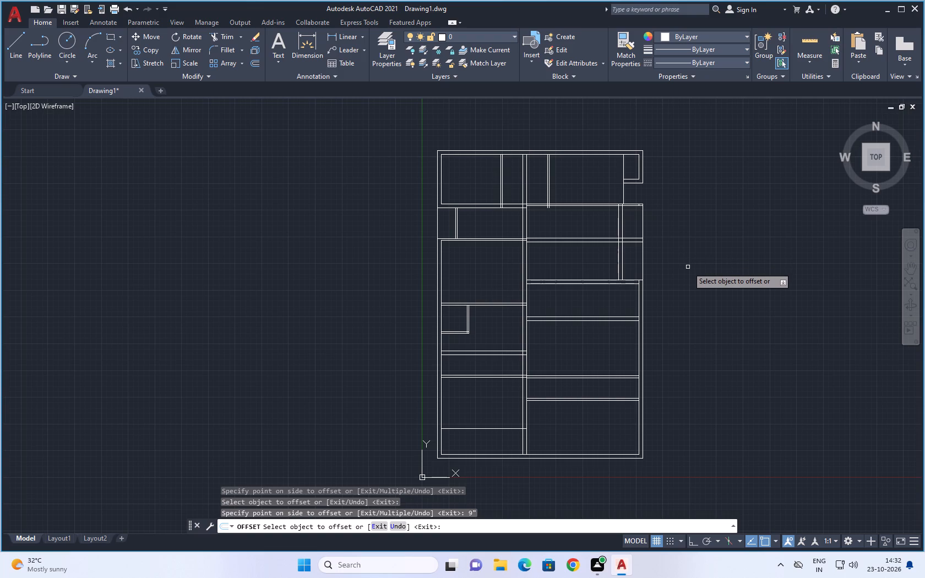
middle_drag(693, 256, 715, 237)
scroll(693, 254, up, 1)
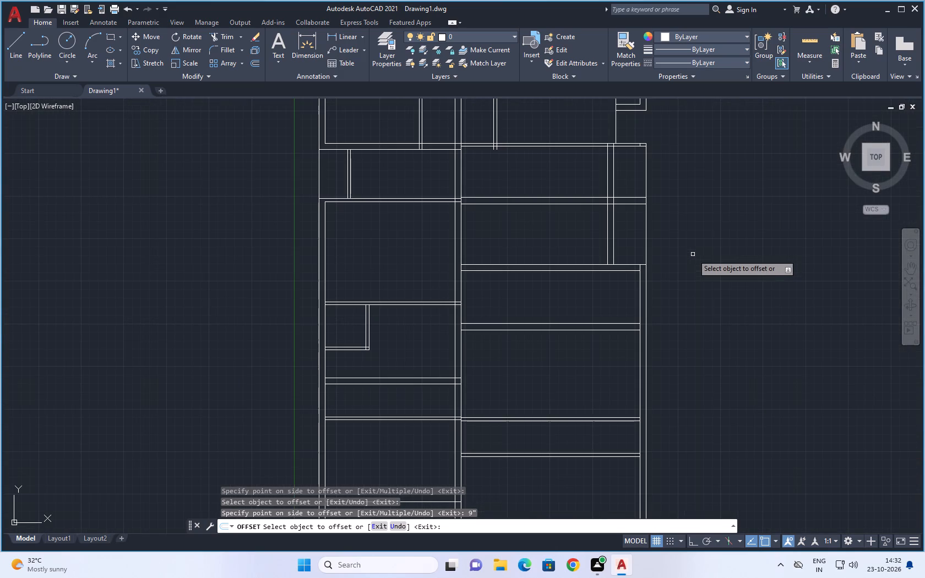
middle_drag(692, 254, 701, 291)
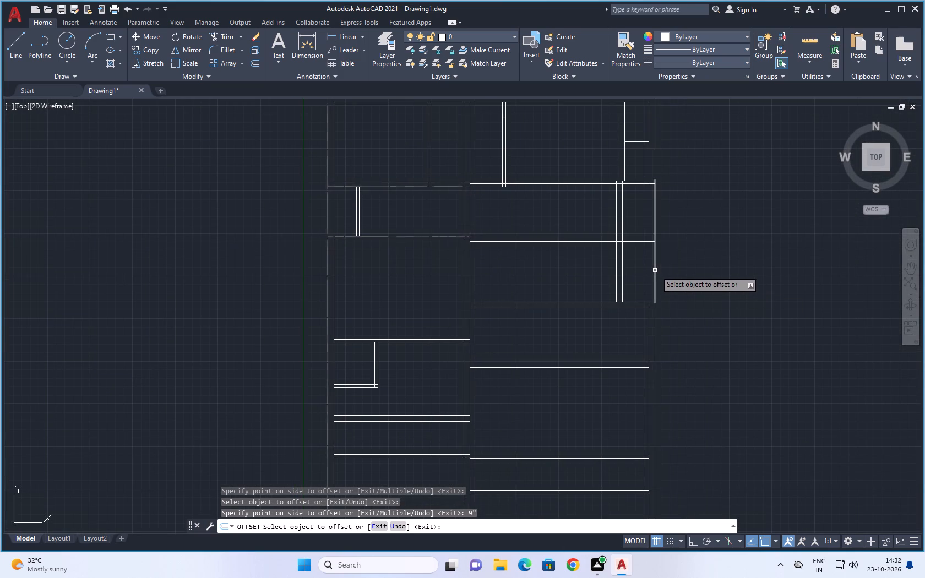
scroll(691, 272, up, 2)
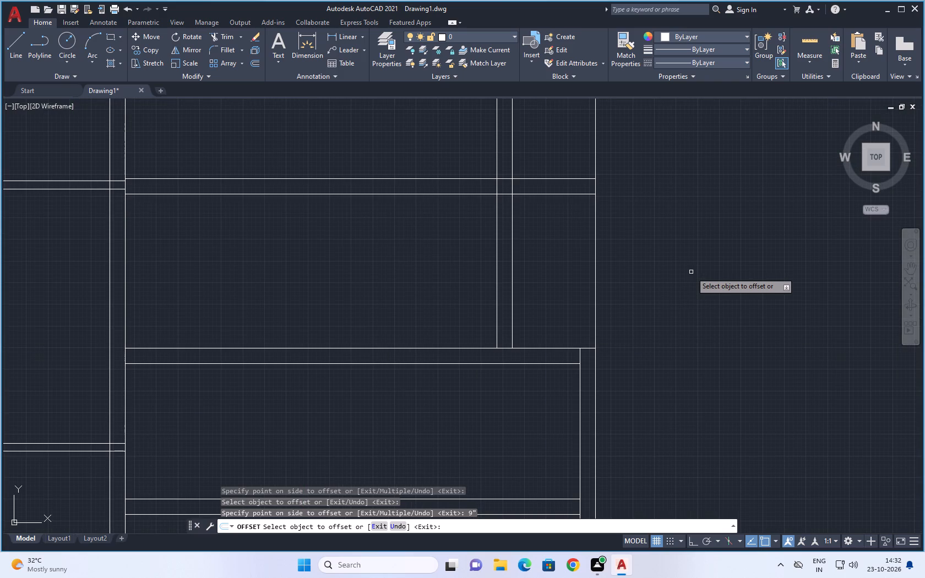
scroll(691, 272, down, 2)
middle_drag(694, 272, 661, 311)
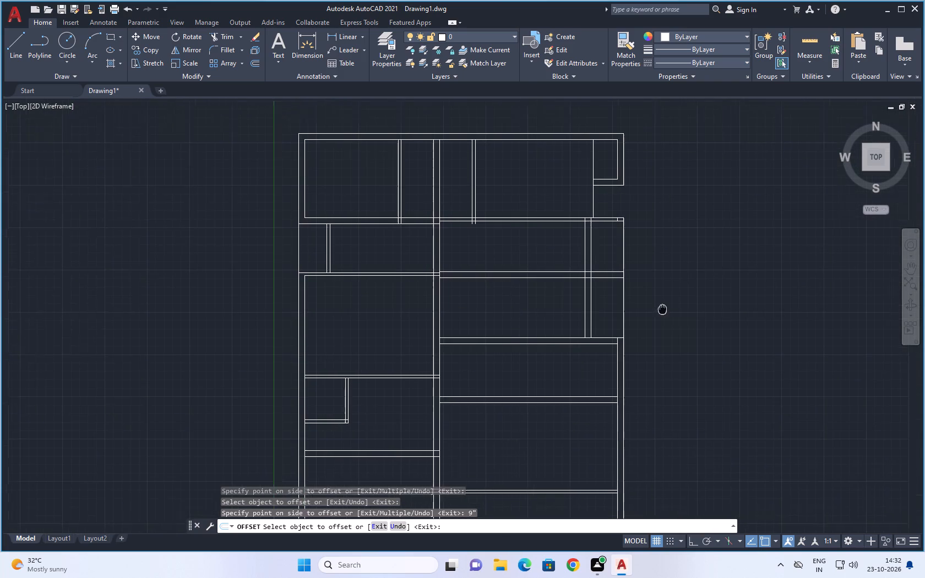
middle_drag(661, 311, 659, 313)
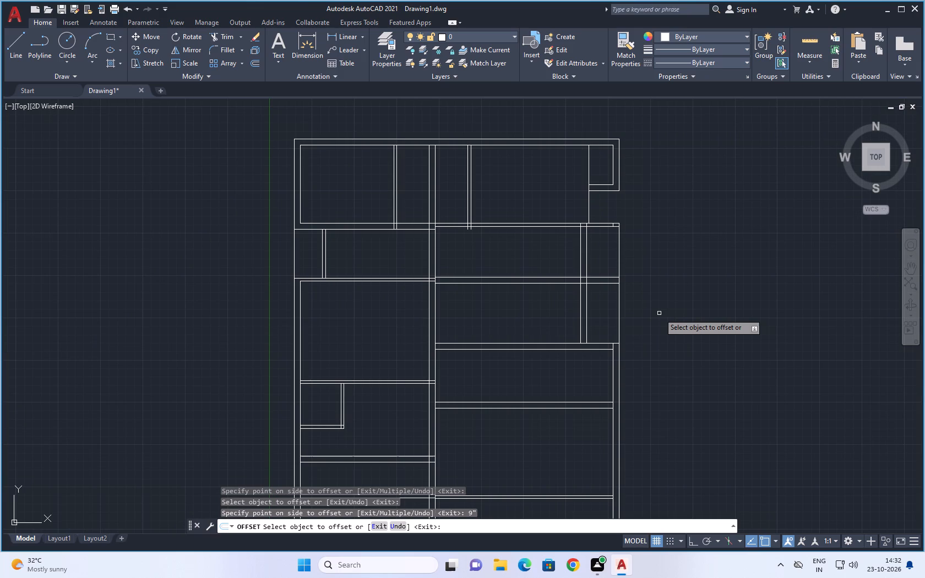
scroll(619, 298, up, 3)
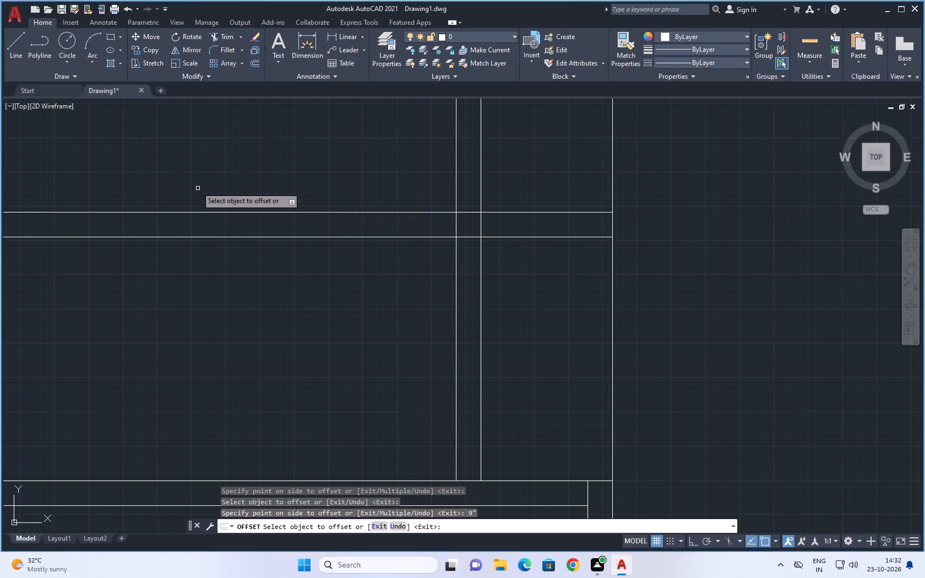
key(Escape)
key(Escape)
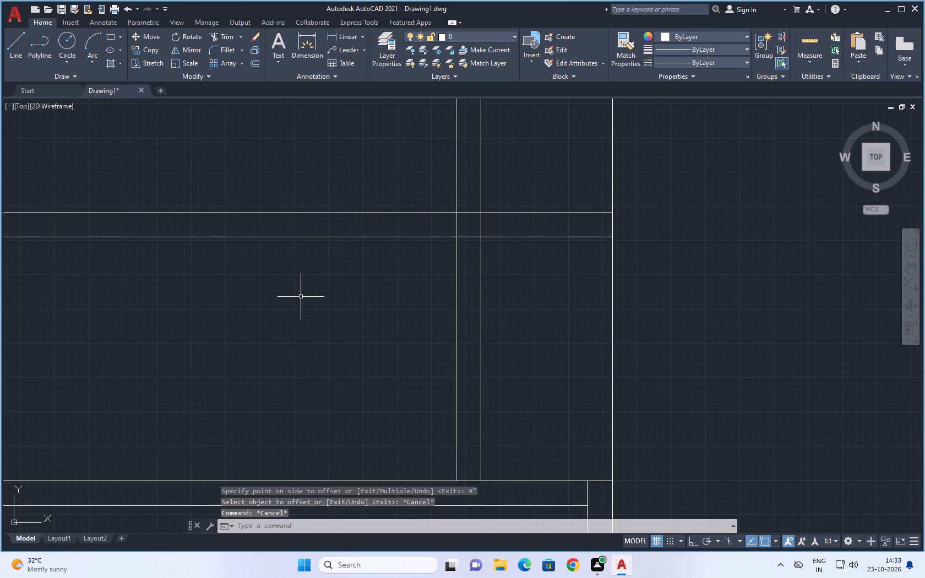
key(b)
key(r)
key(e)
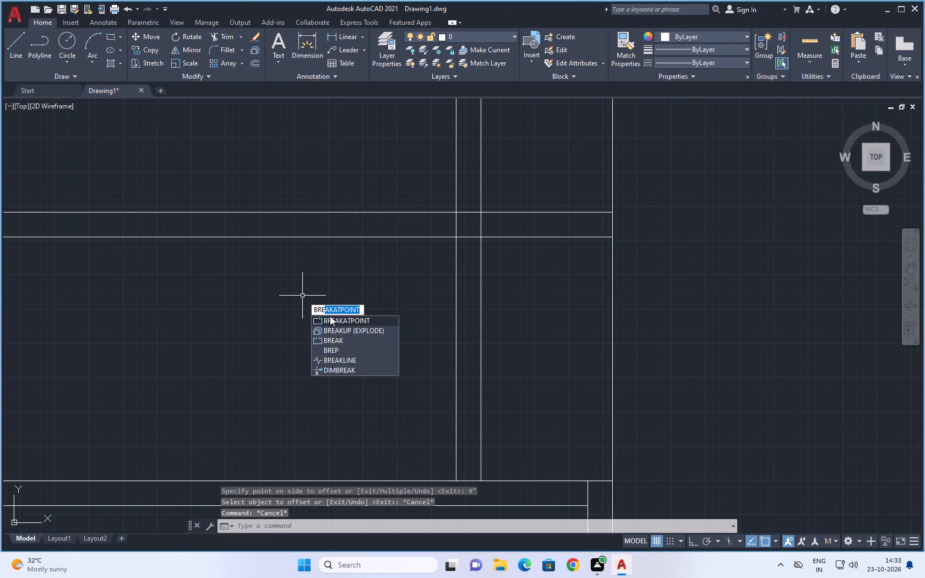
click(338, 321)
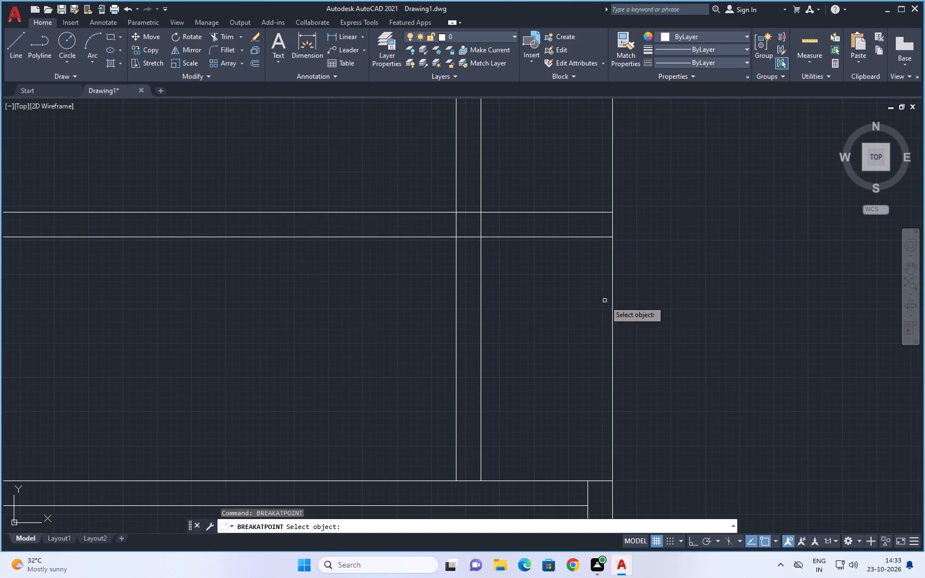
click(612, 297)
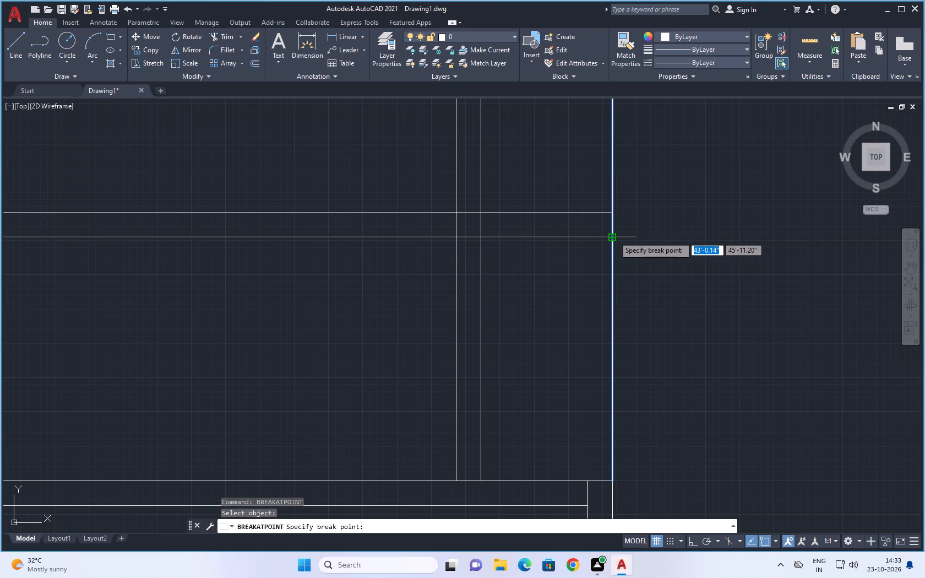
click(614, 236)
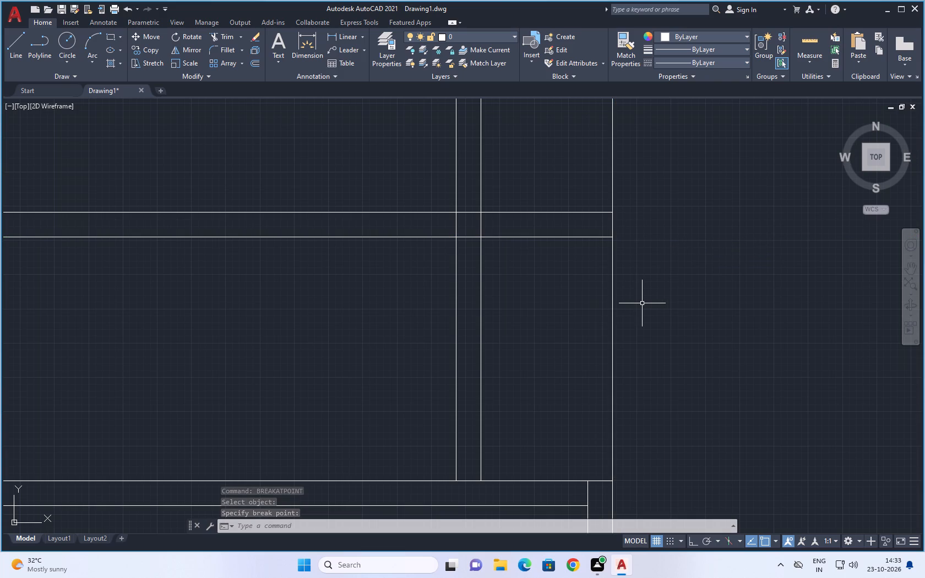
Offset the outer line segment below that break inward by 9" to form the room's right outer wall.
key(Escape)
key(o)
key(Return)
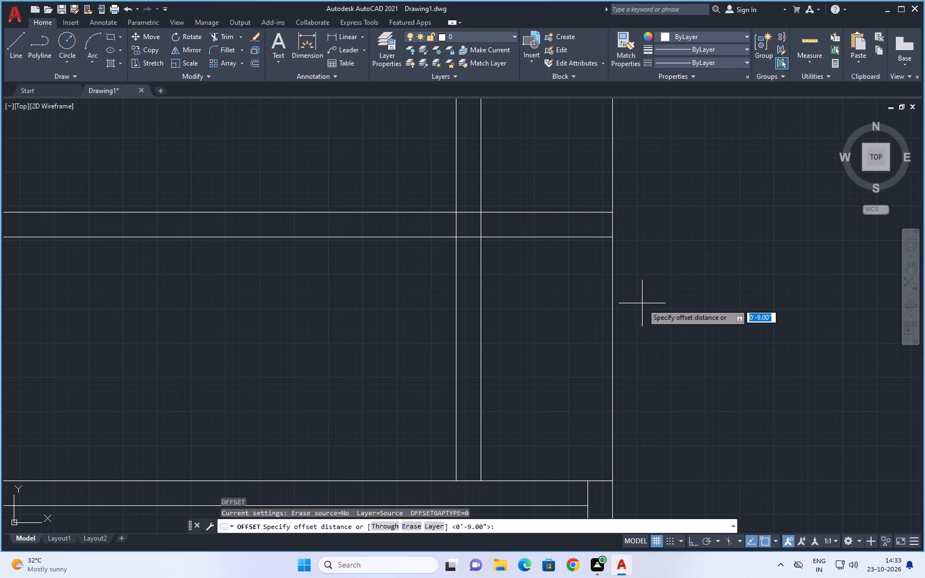
key(9)
key(shift+quotedbl)
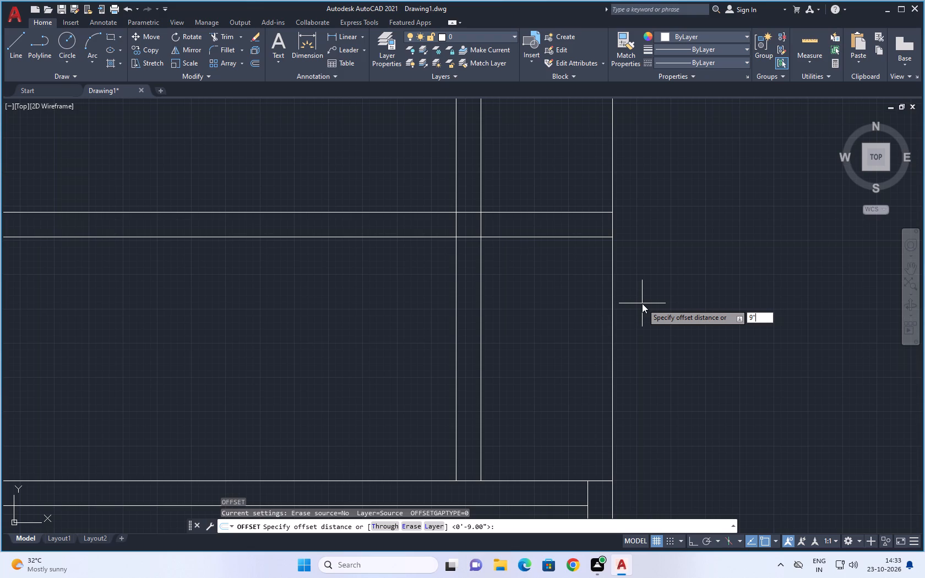
key(Return)
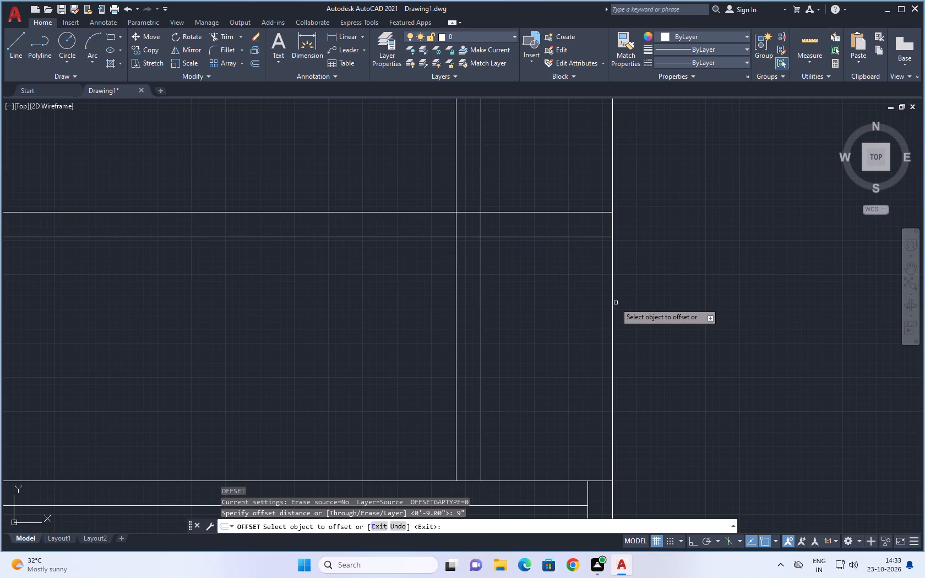
click(612, 306)
click(559, 329)
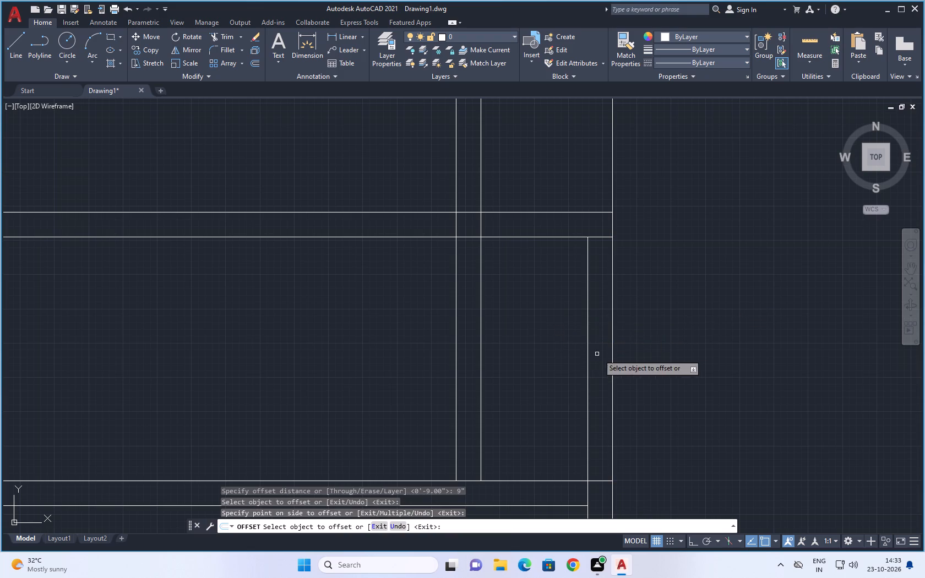
Offset the new inner line of the right outer wall leftward by 7'6" into the room.
scroll(612, 353, down, 2)
middle_drag(697, 336, 681, 324)
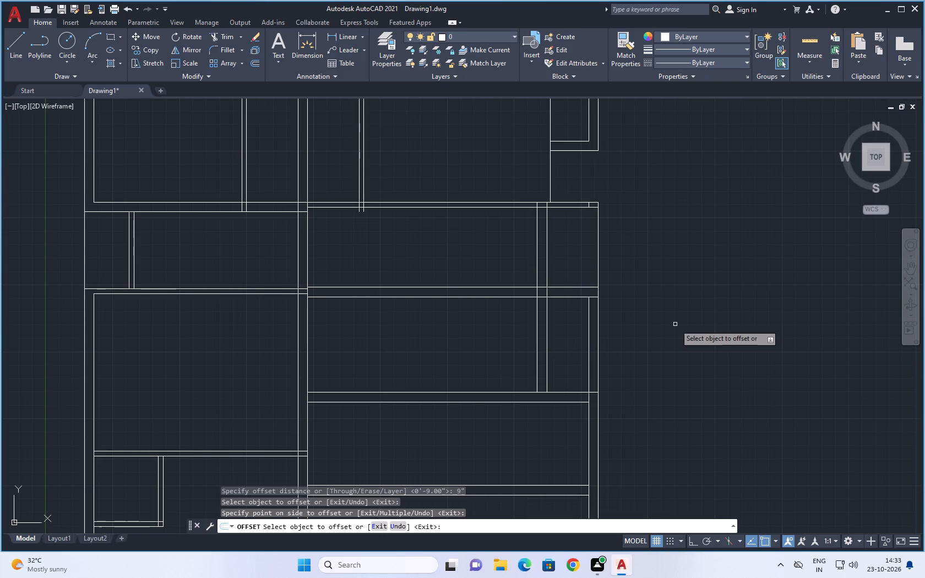
scroll(526, 374, up, 2)
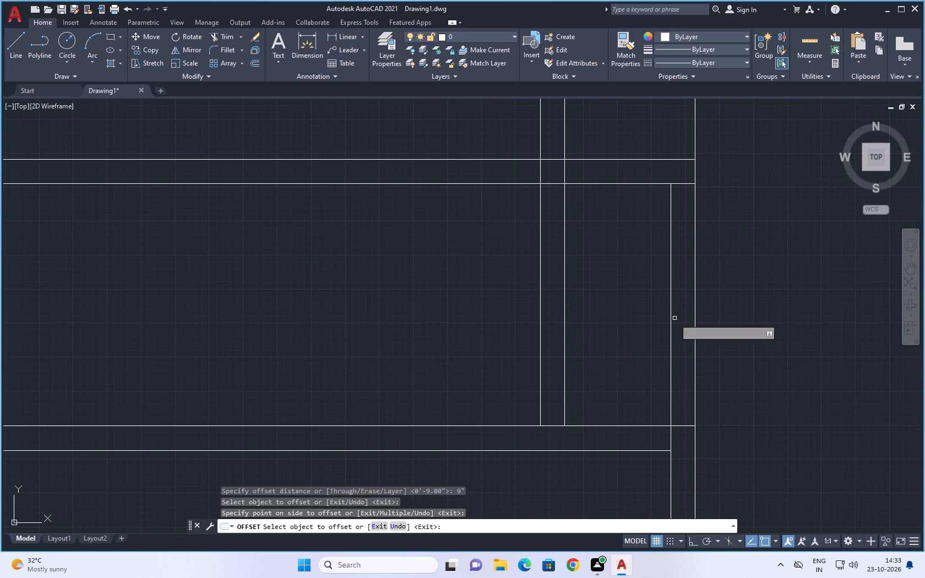
click(671, 320)
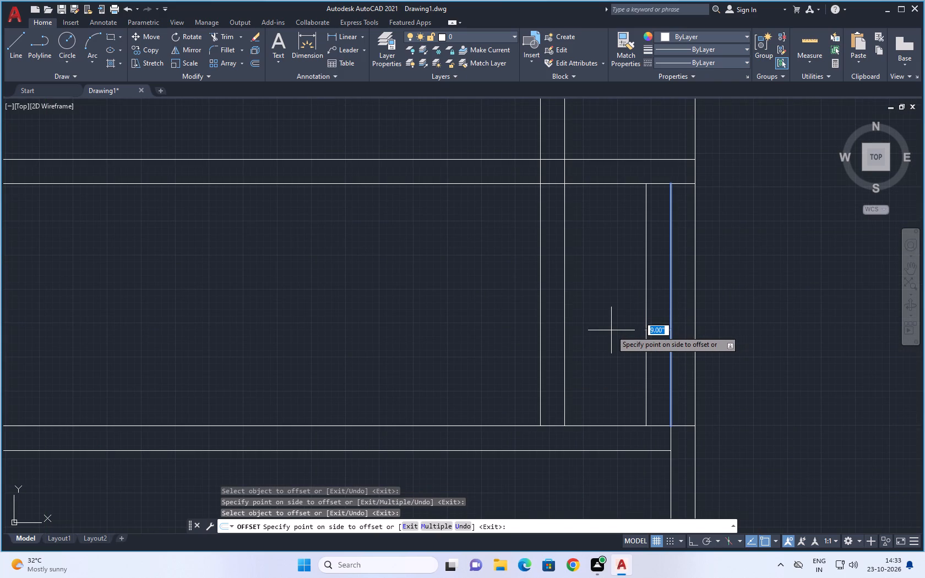
text(7'6)
key(shift+quotedbl)
key(Return)
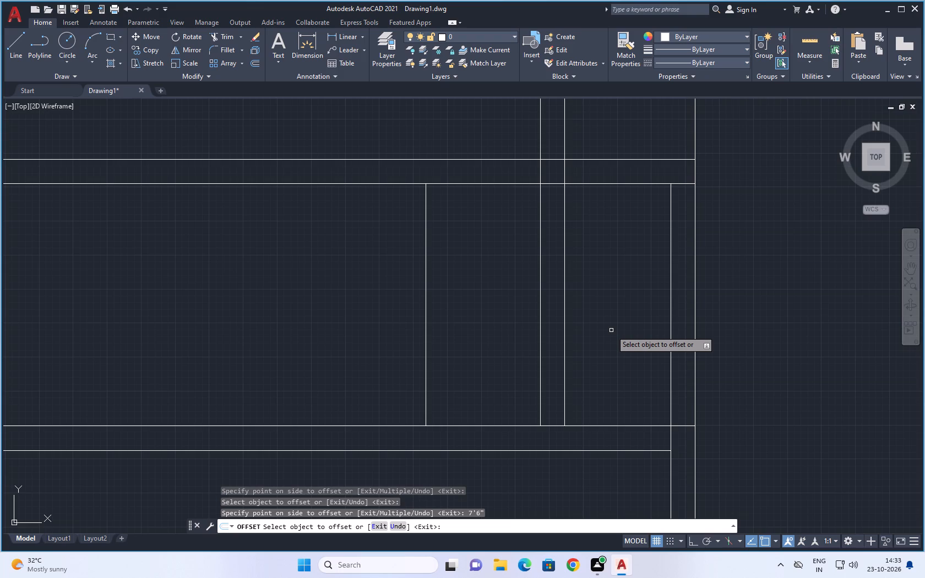
Offset the new vertical dividing line leftward by 4.5" to form a partition.
scroll(611, 330, down, 1)
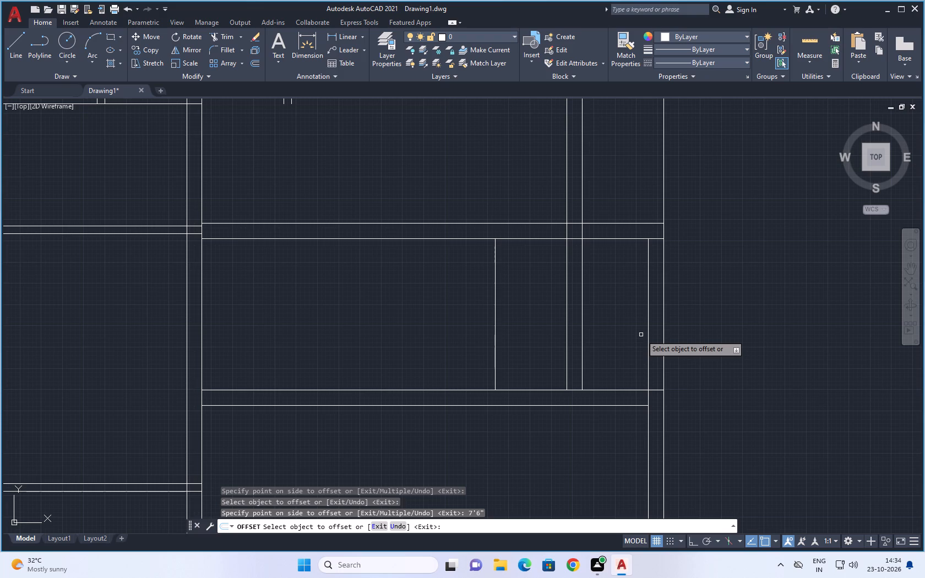
scroll(567, 331, down, 1)
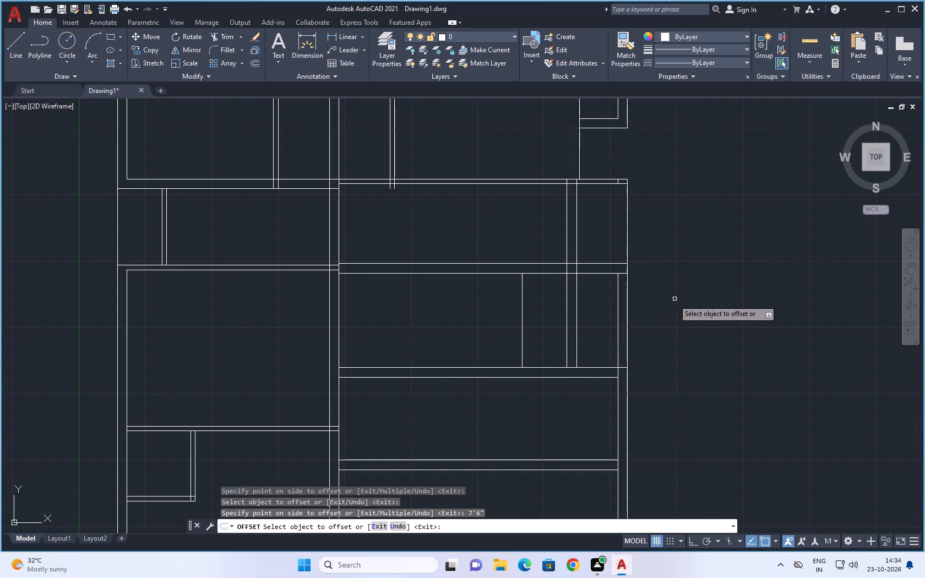
scroll(530, 329, up, 1)
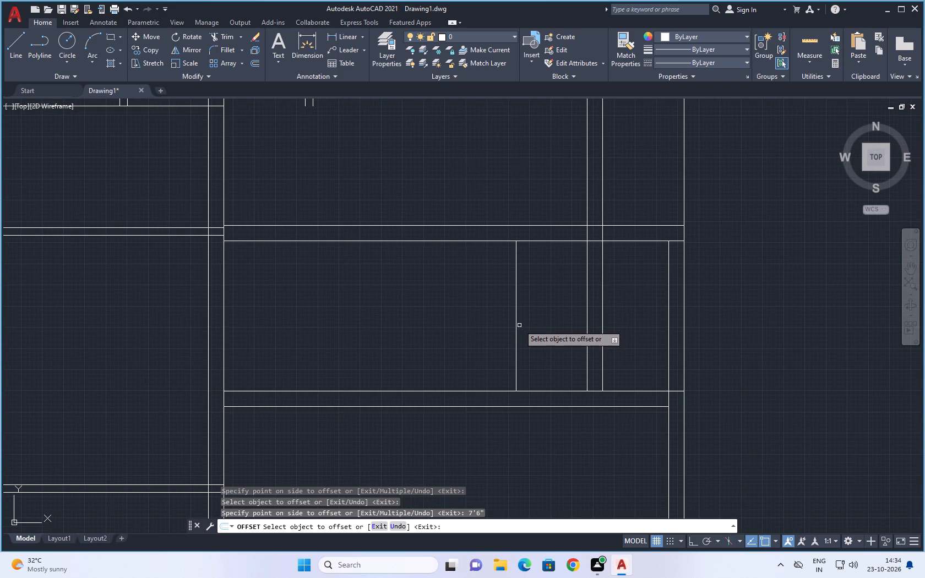
click(515, 319)
text(4.5")
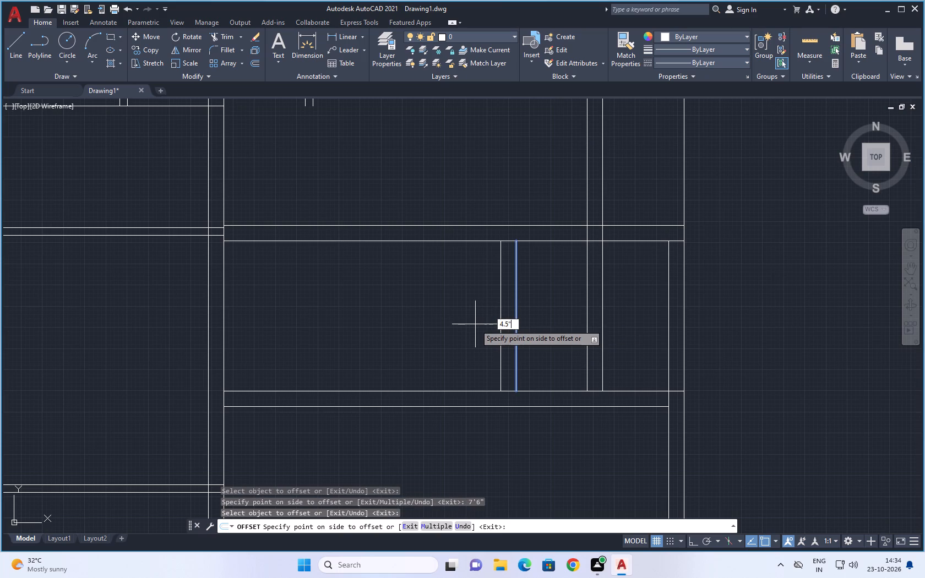
key(Return)
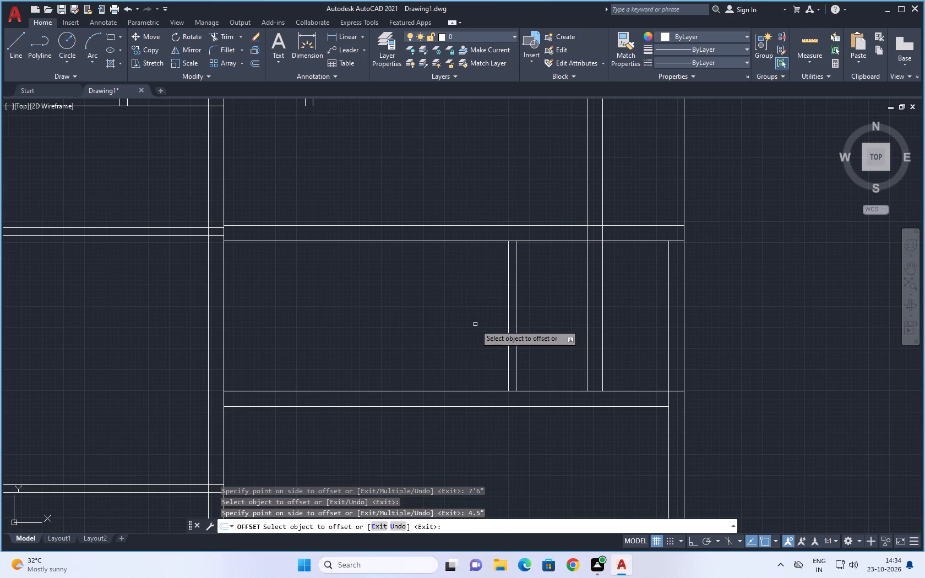
scroll(492, 325, down, 1)
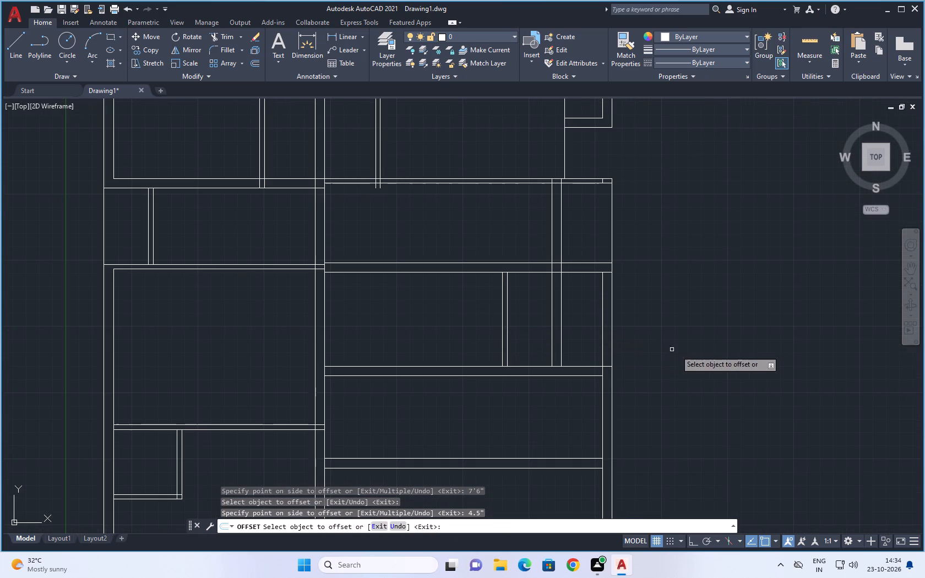
middle_drag(676, 343, 668, 325)
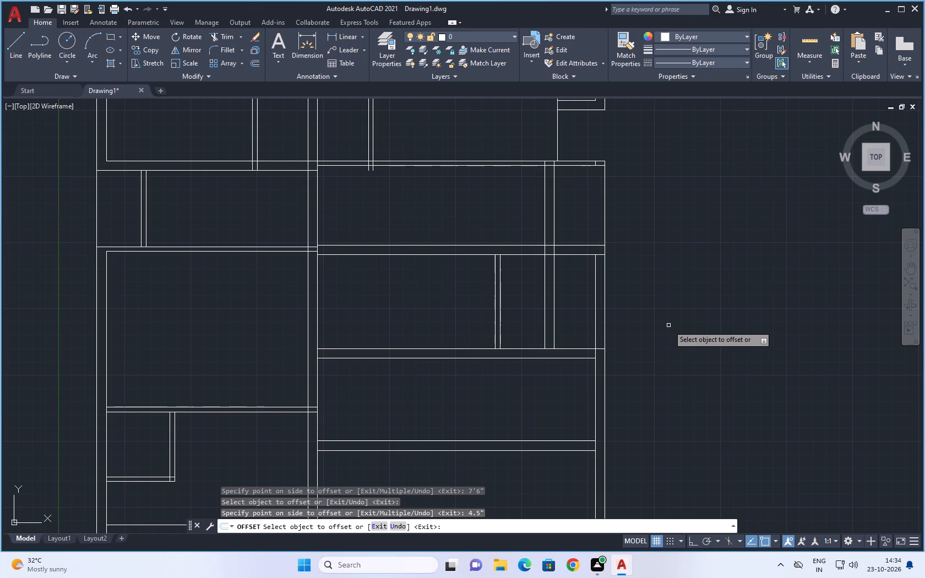
scroll(677, 323, up, 1)
middle_click(657, 298)
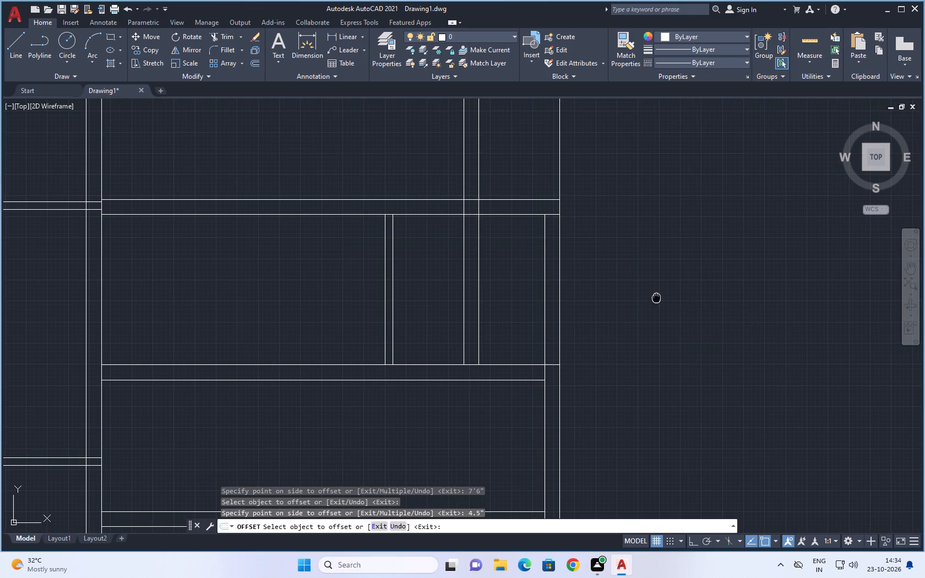
key(Escape)
key(Escape)
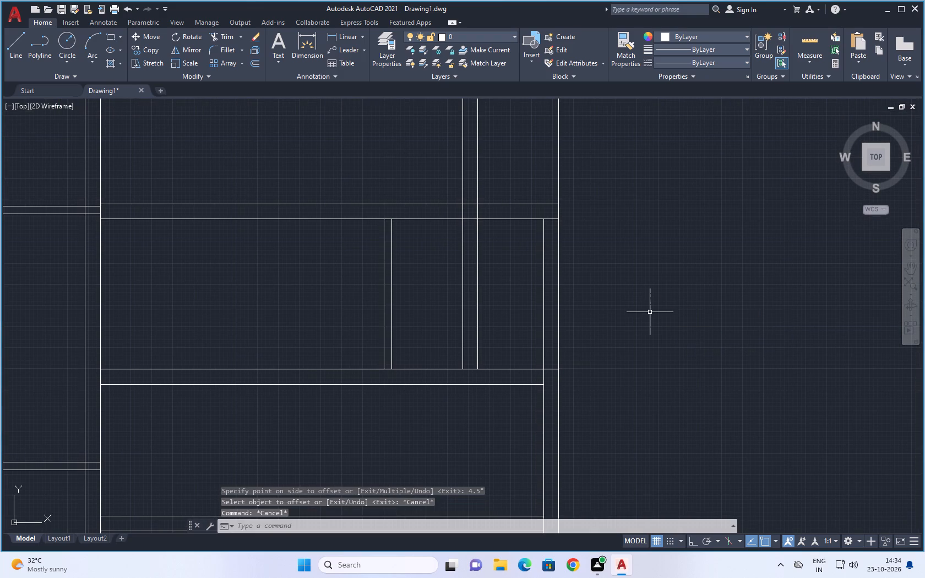
Extend both lines of the new 4.5" partition up to the upper line of the 9" horizontal wall above.
text(EX)
key(space)
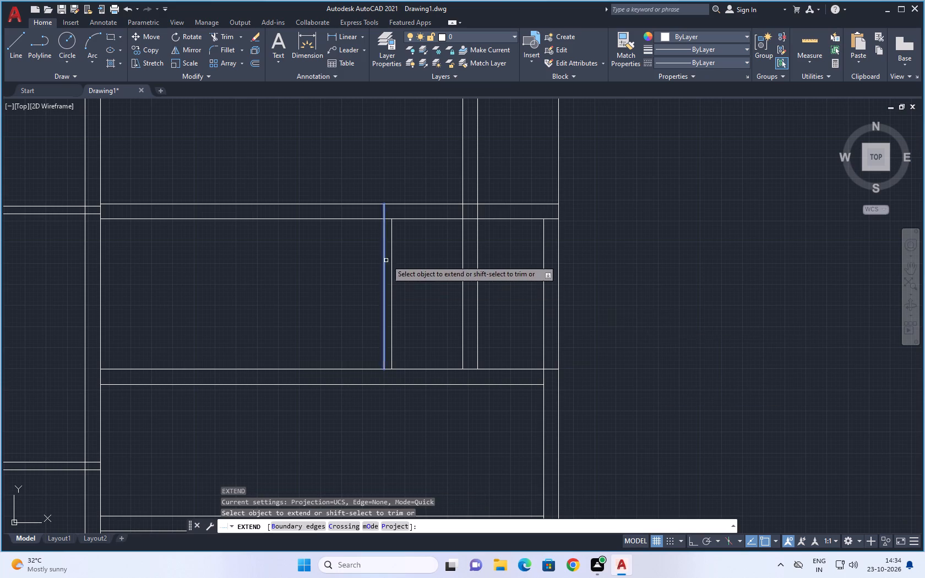
drag(409, 250, 364, 256)
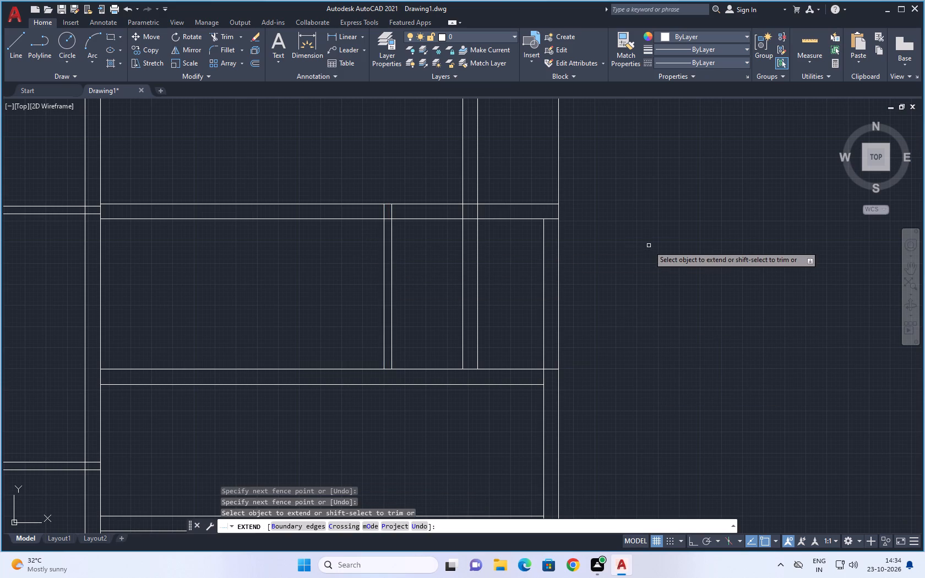
key(Escape)
key(Escape)
scroll(319, 166, down, 1)
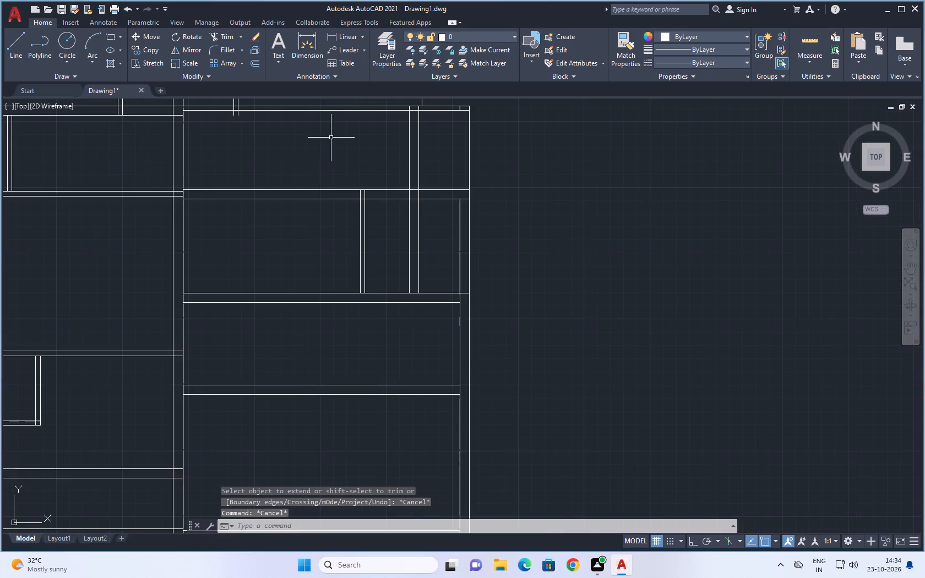
middle_drag(331, 137, 340, 194)
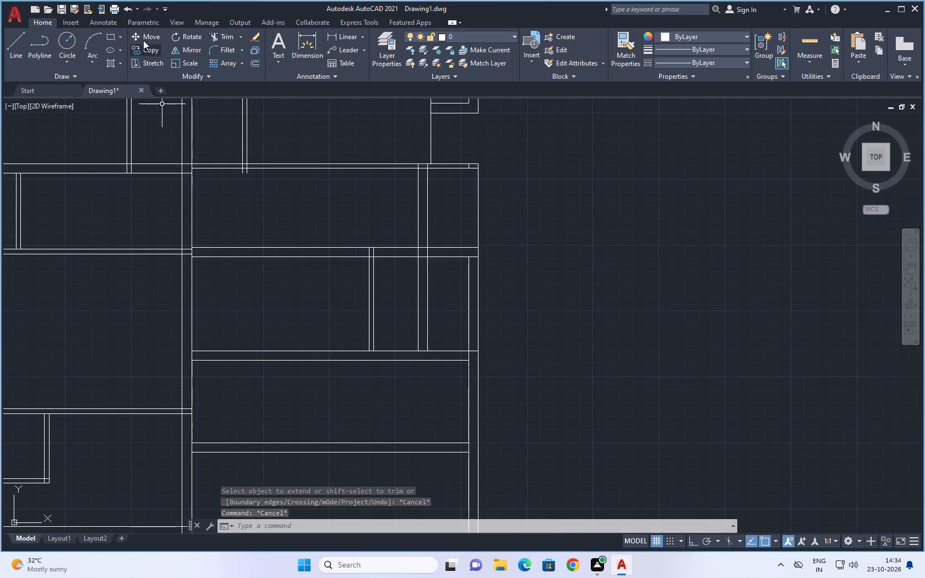
Trim the 9" horizontal wall lines left of the new 4.5" partition and the two vertical wall lines running through the room beside it.
click(214, 34)
drag(335, 227, 331, 285)
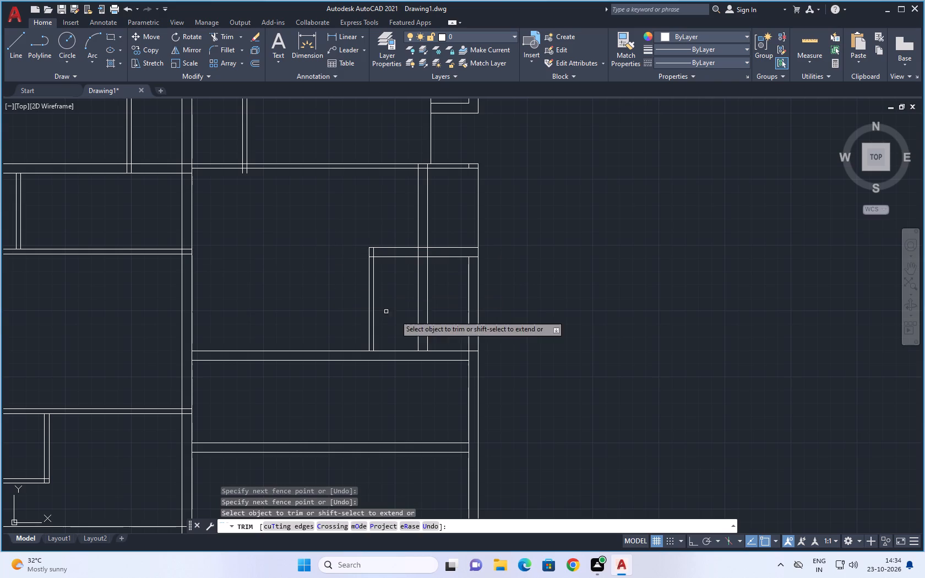
drag(406, 296, 439, 293)
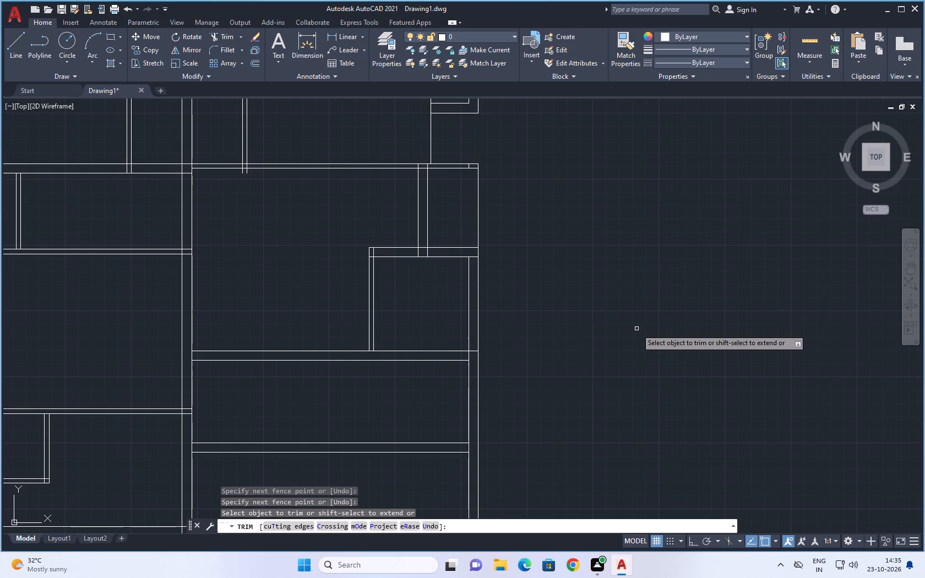
Examine the room and wall layout across the whole plan, from the upper rooms down to the bottom outer wall.
scroll(565, 295, down, 1)
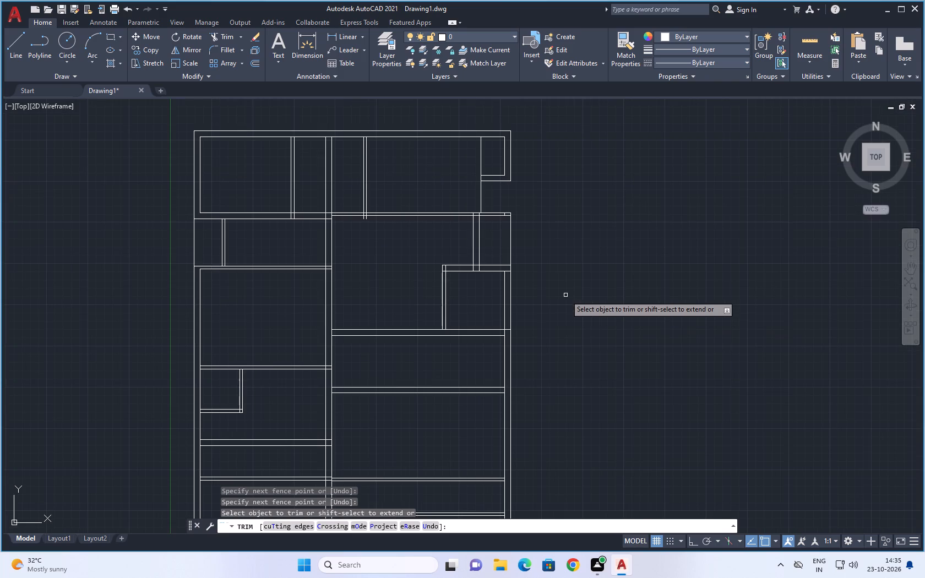
middle_drag(564, 296, 582, 319)
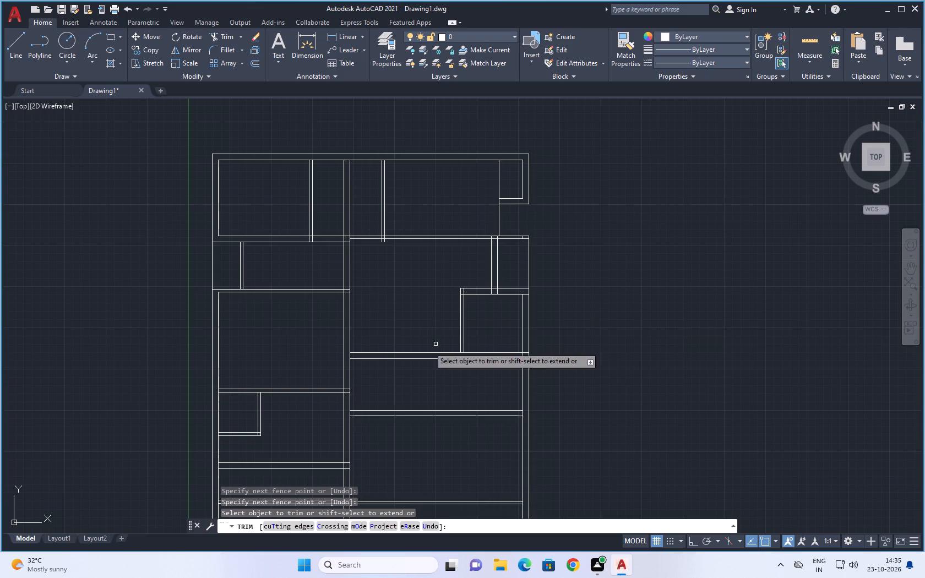
middle_drag(622, 373, 621, 353)
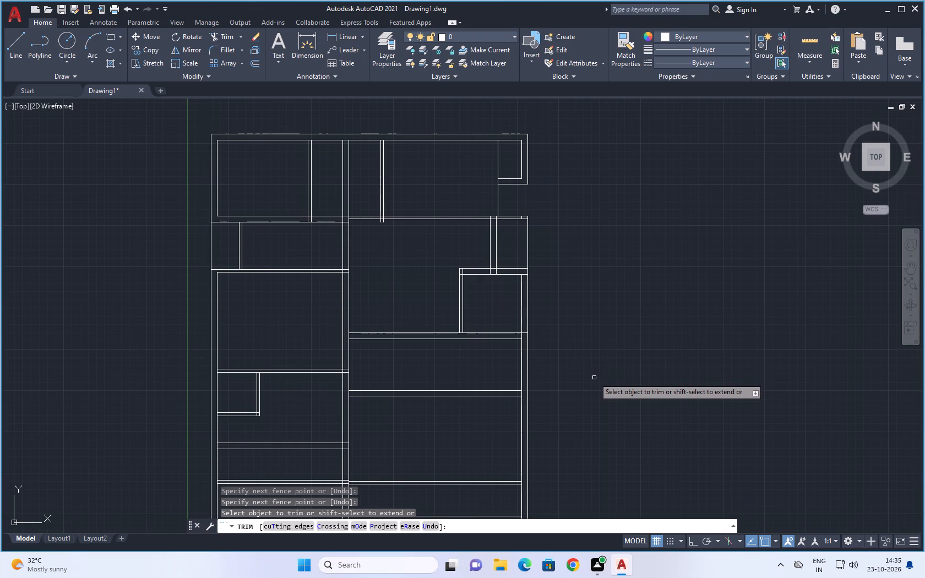
middle_drag(594, 378, 577, 255)
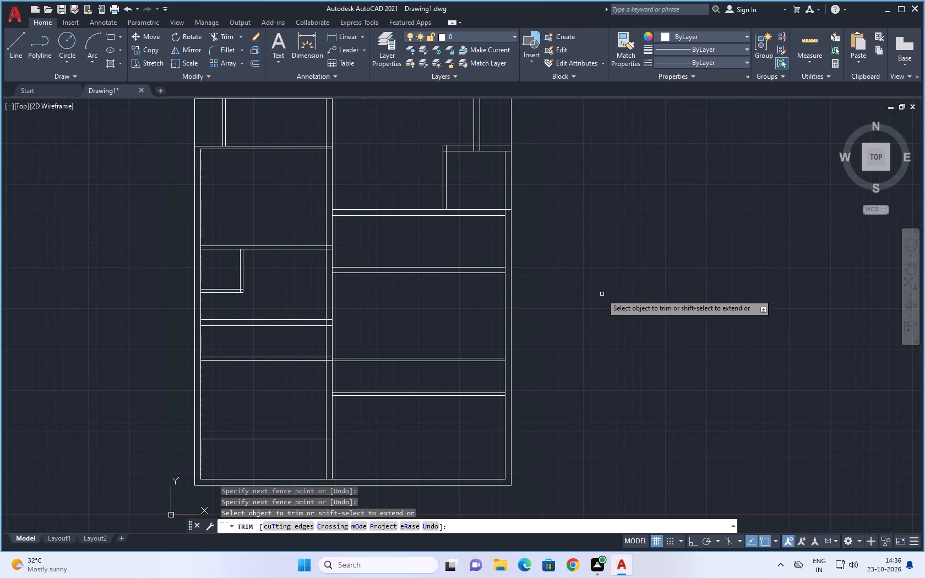
middle_drag(586, 265, 585, 342)
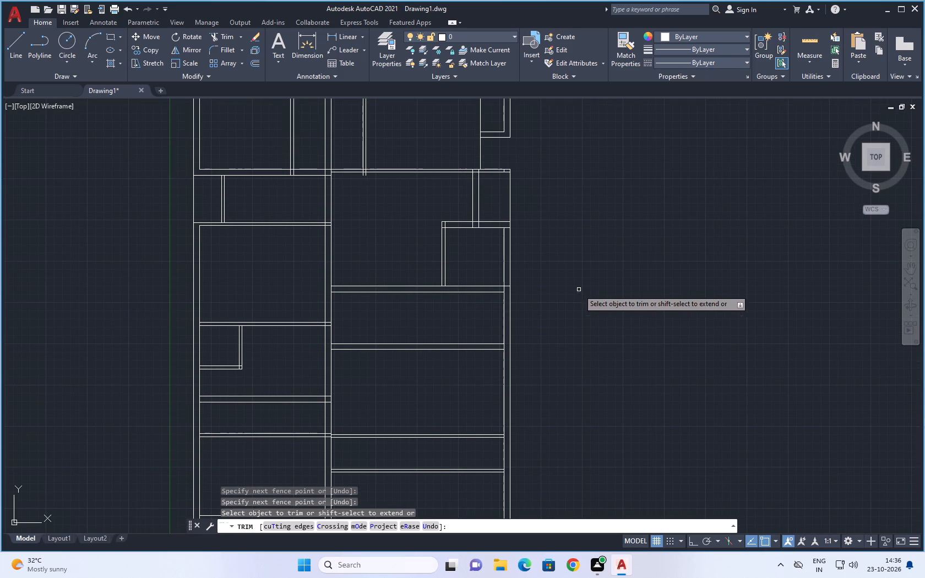
scroll(460, 236, up, 1)
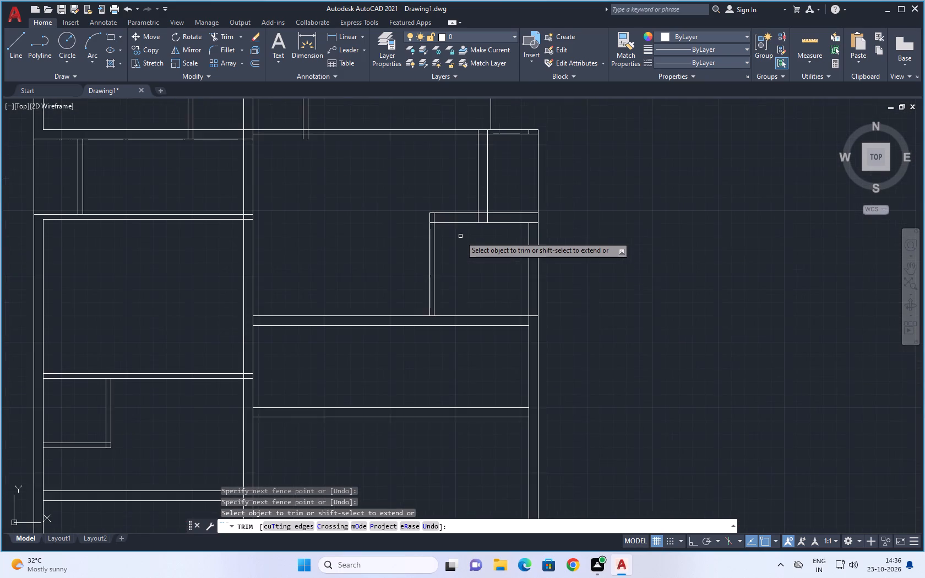
scroll(460, 236, up, 1)
key(Escape)
key(Escape)
Offset the right outer wall's inner line 3' leftward in the room two rows below the new partition room.
scroll(642, 251, down, 2)
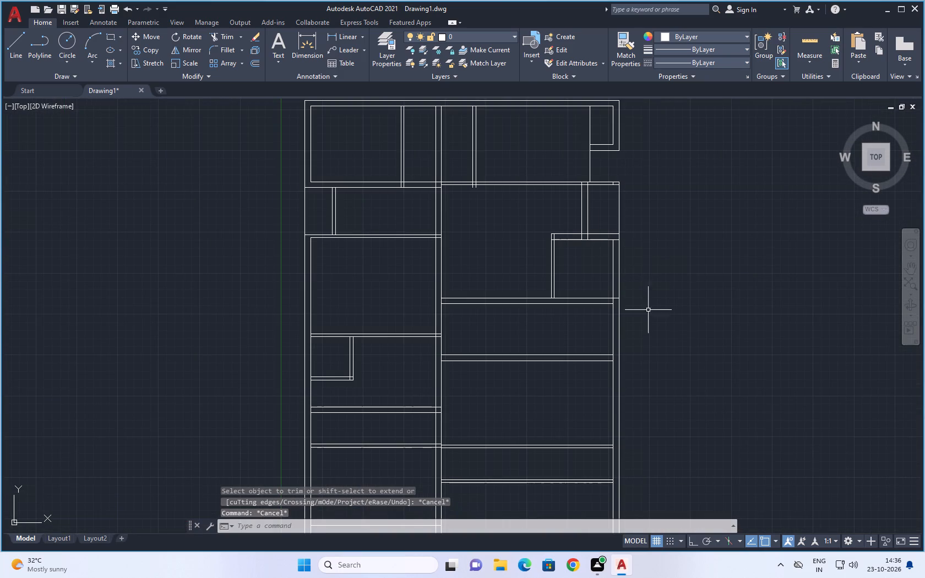
middle_drag(652, 328, 628, 281)
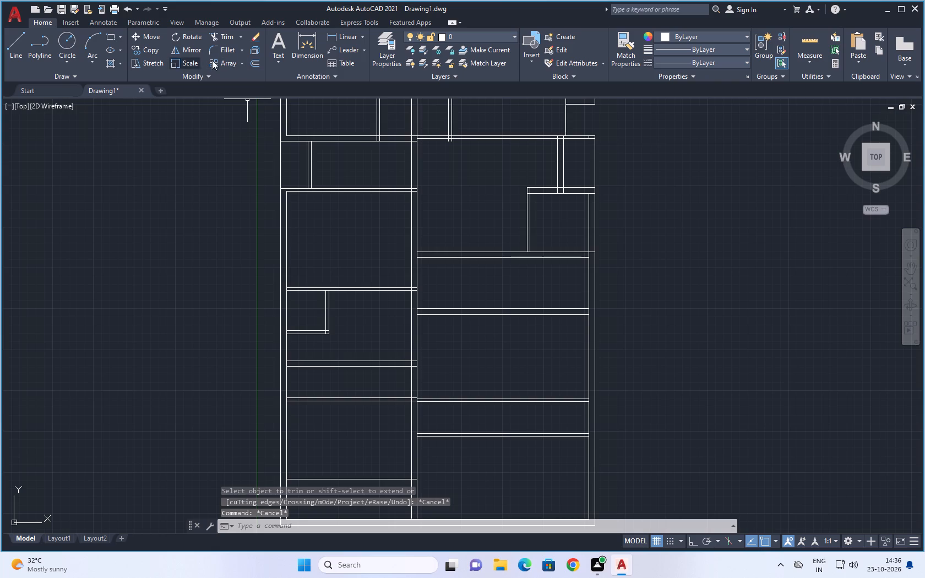
click(251, 61)
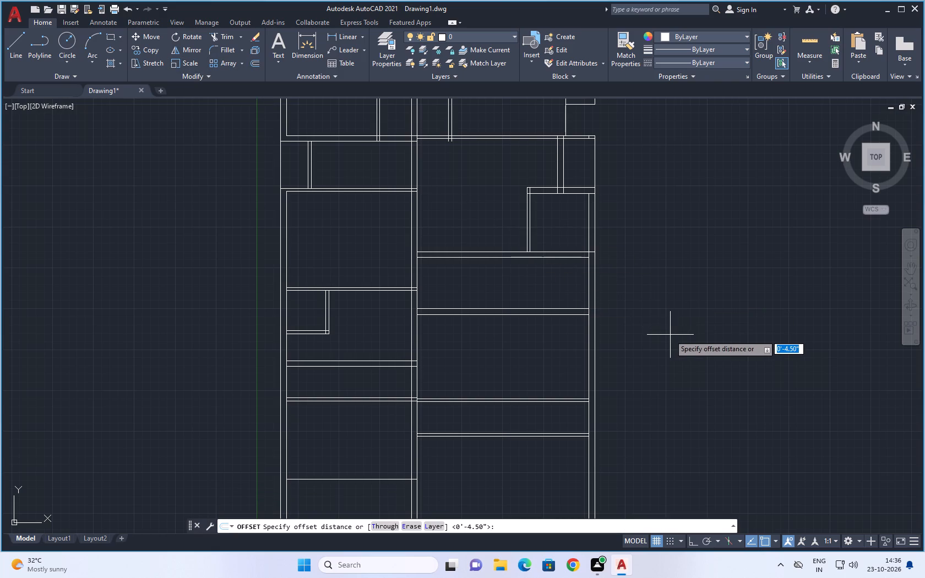
middle_drag(665, 326, 641, 301)
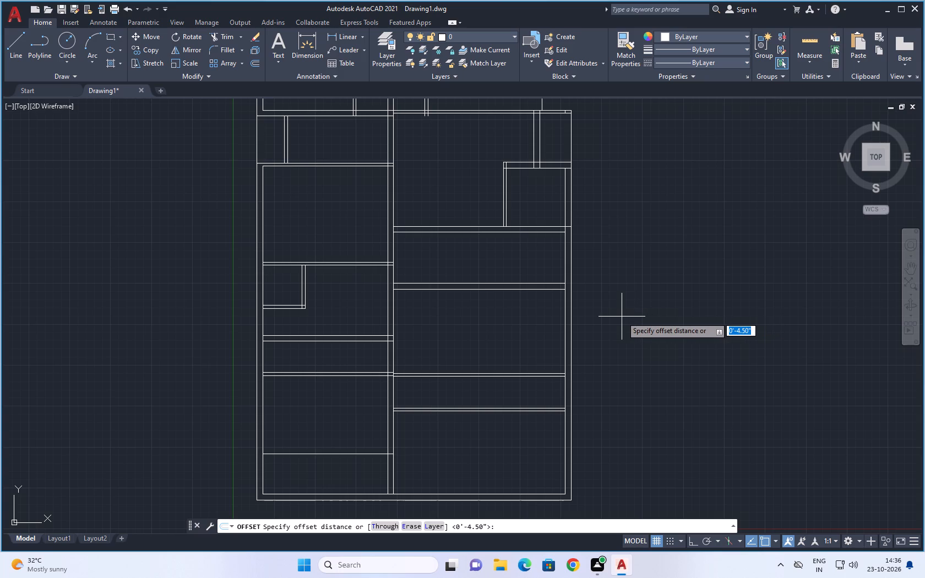
text(3')
key(Return)
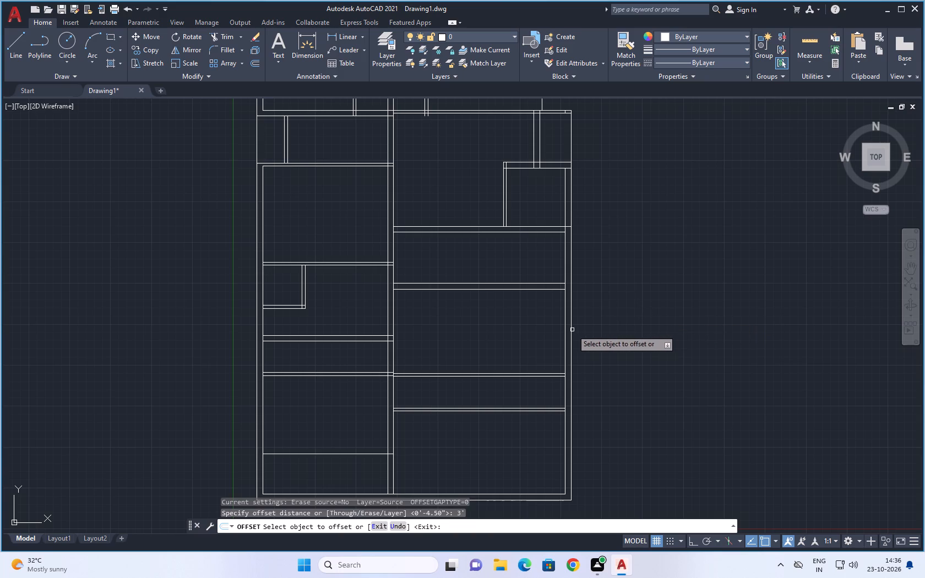
scroll(570, 329, up, 1)
click(561, 314)
click(531, 321)
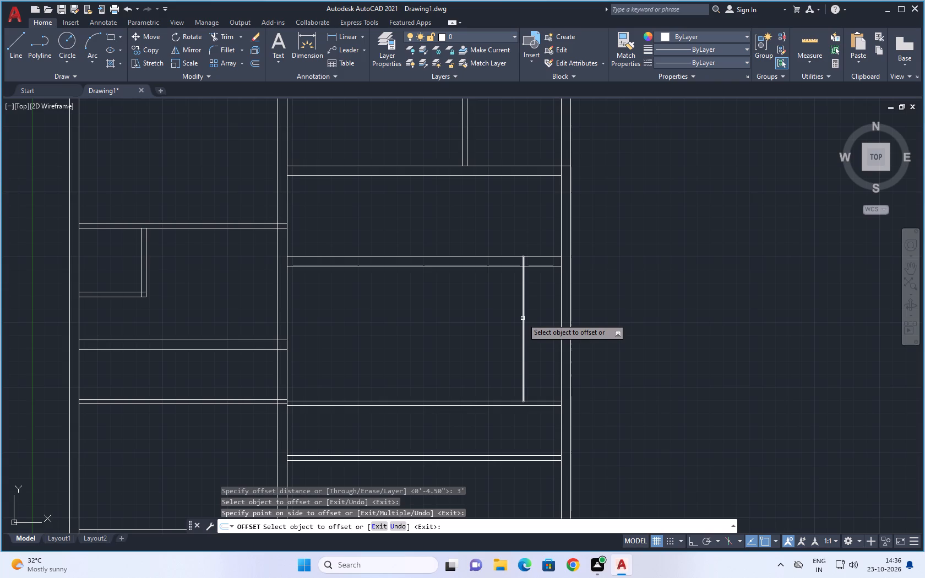
Offset the new vertical line leftward by 10'9" within the same room.
click(523, 318)
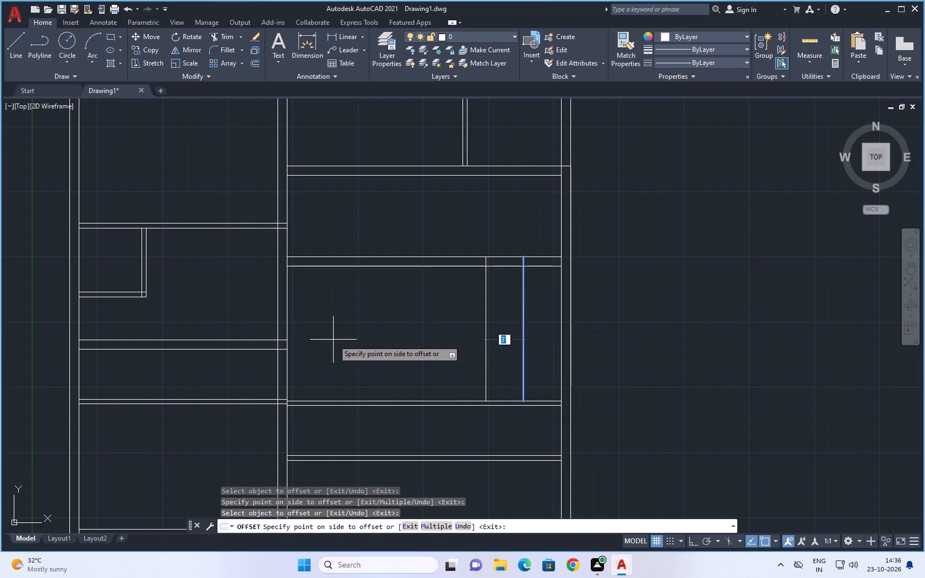
text(10'9)
key(shift+quotedbl)
key(Return)
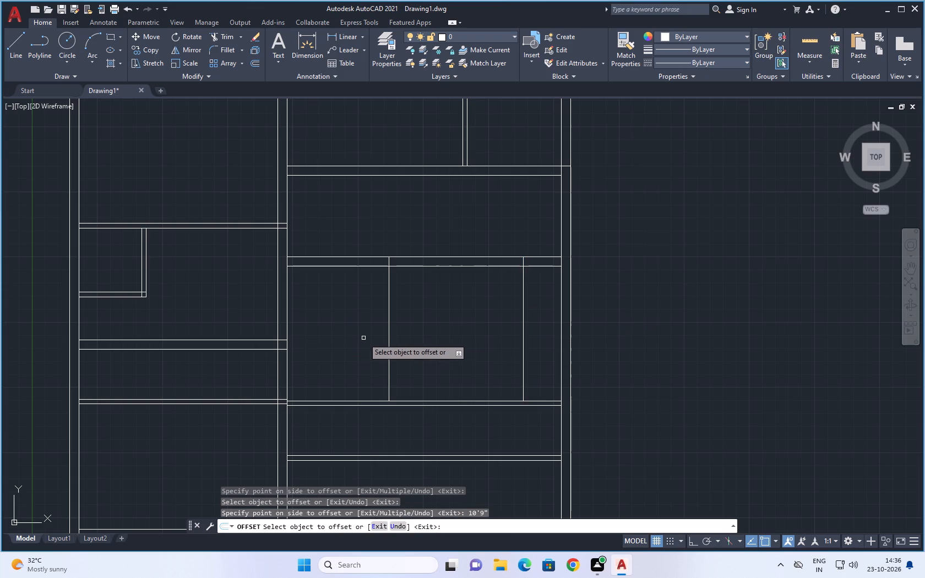
Offset the latest vertical line leftward by 4.5" to form a partition across the room.
click(389, 326)
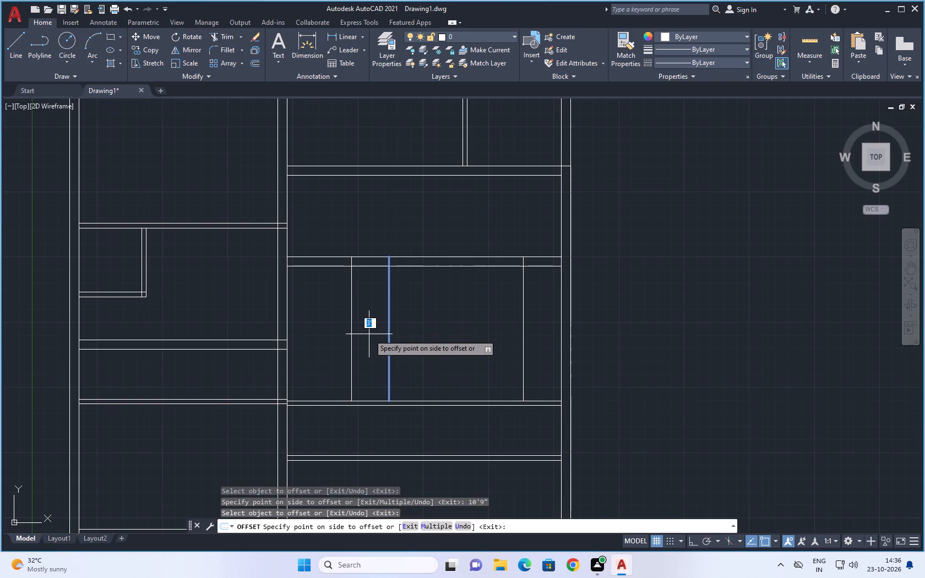
text(4.5)
key(shift+quotedbl)
key(Return)
scroll(369, 334, down, 1)
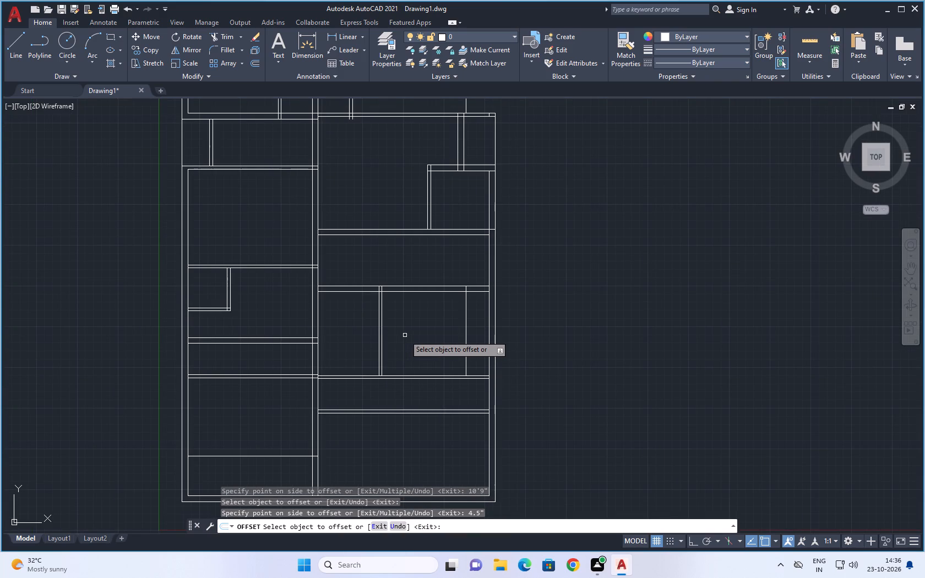
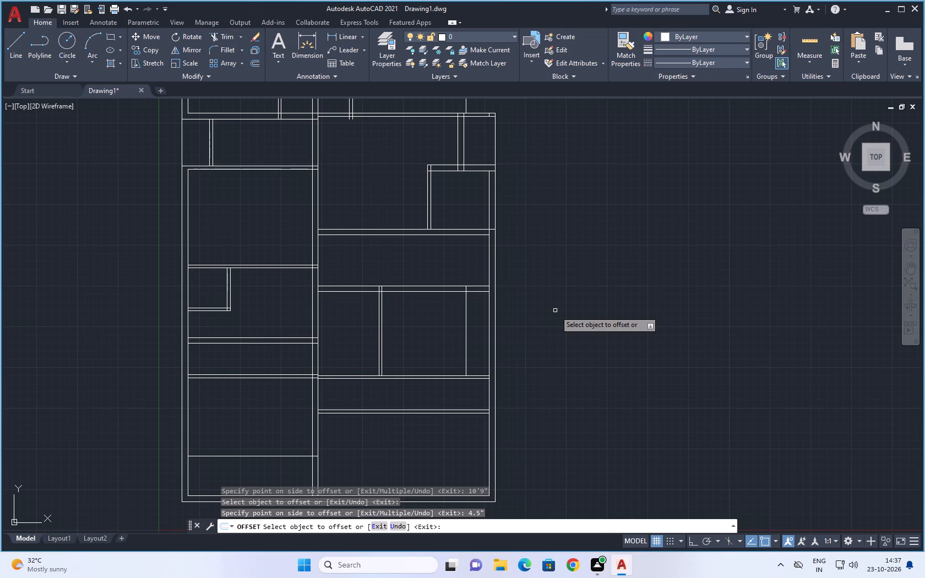
Examine the overall wall layout and the lower rooms beside the right outer wall.
middle_drag(559, 294, 559, 294)
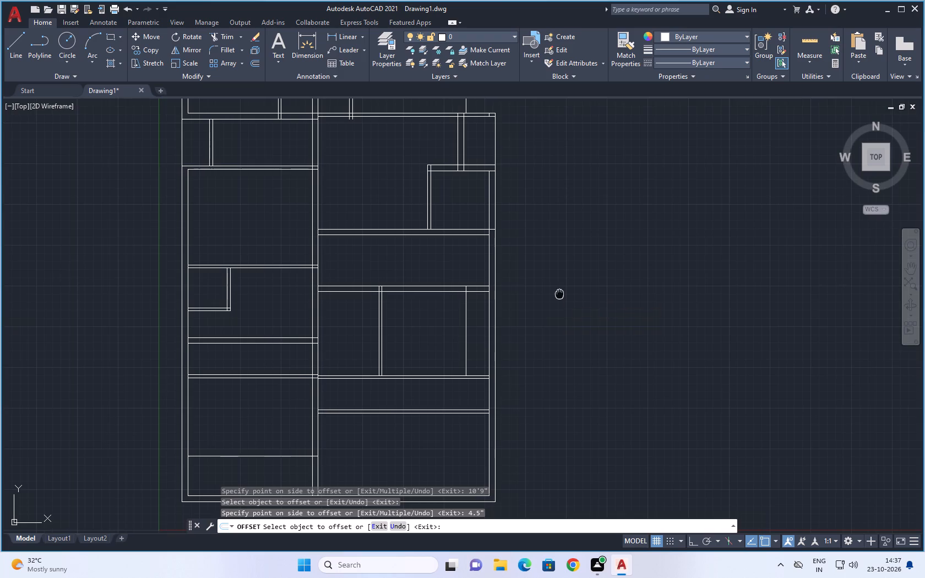
middle_drag(559, 294, 545, 307)
scroll(545, 307, down, 1)
middle_drag(545, 307, 539, 295)
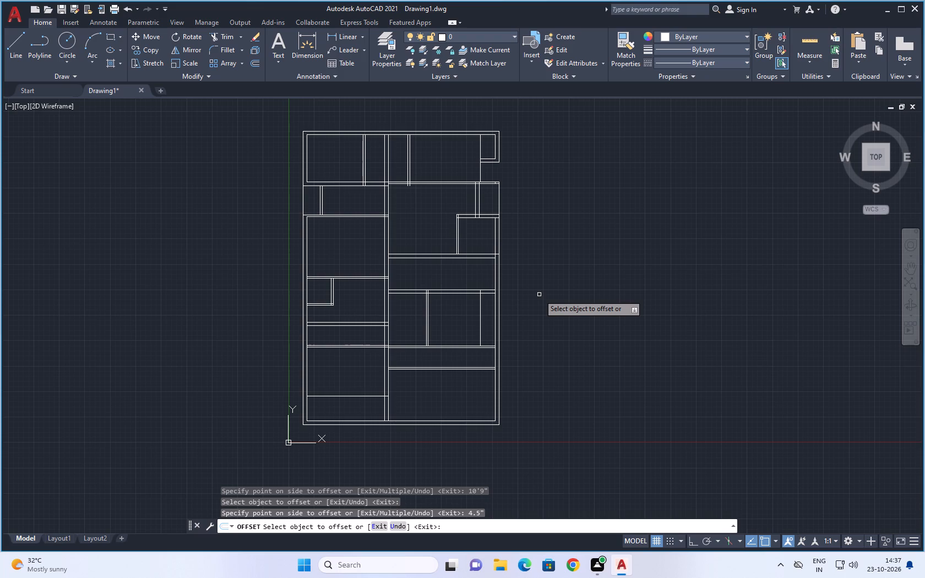
middle_drag(563, 278, 553, 296)
middle_drag(536, 299, 550, 295)
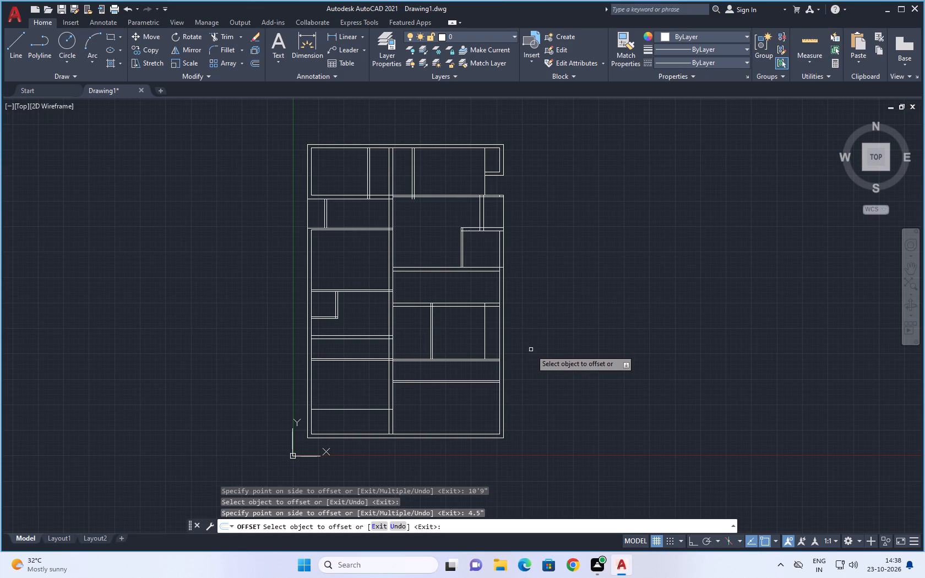
middle_drag(532, 352, 535, 317)
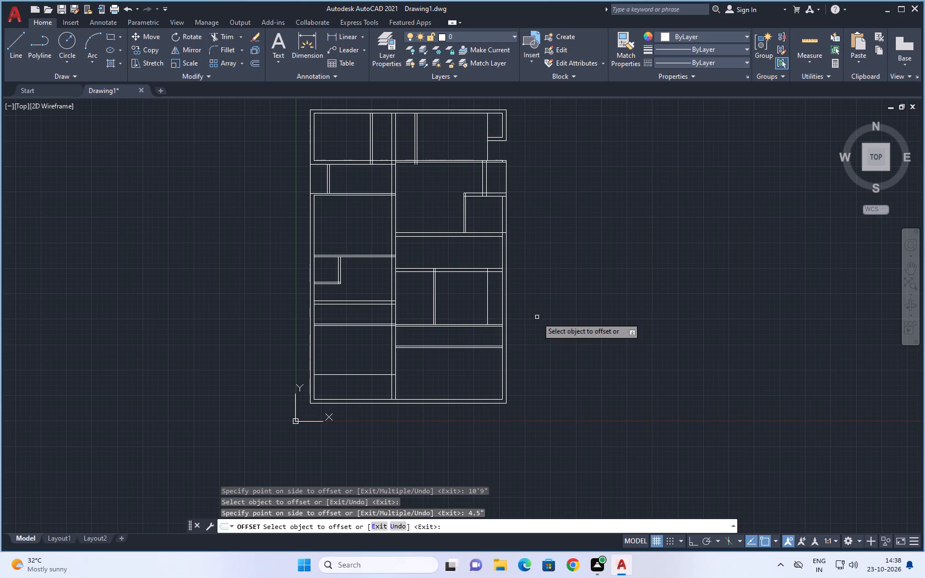
scroll(483, 325, up, 2)
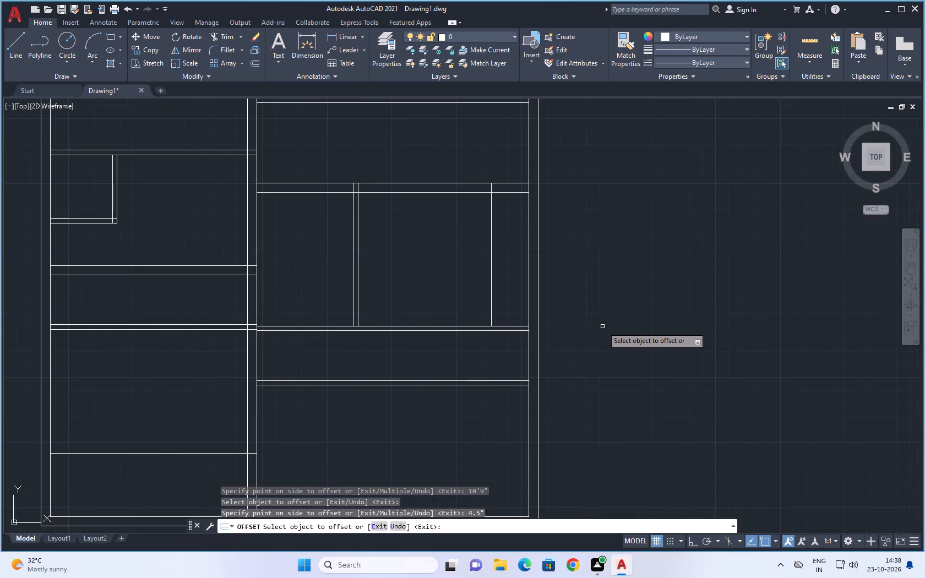
scroll(532, 312, up, 1)
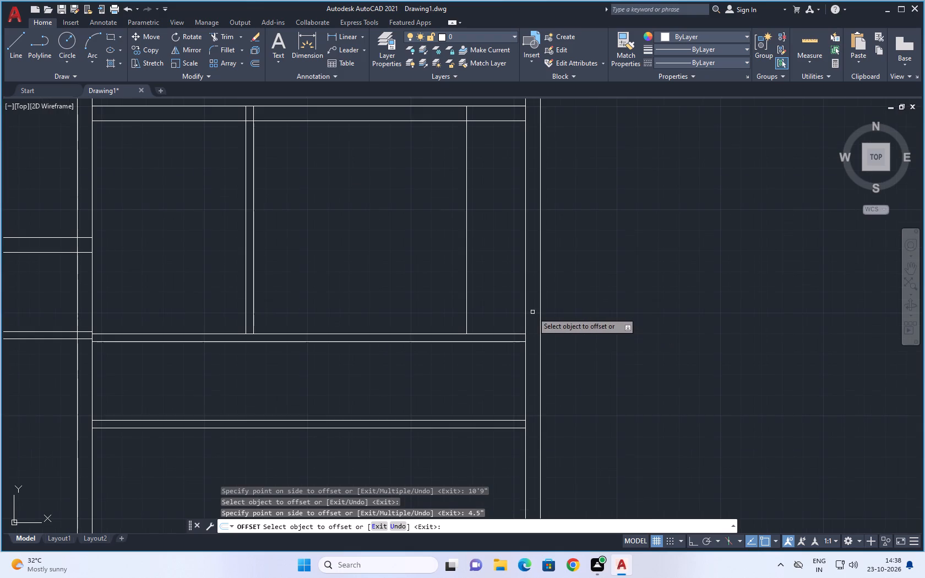
scroll(541, 318, down, 3)
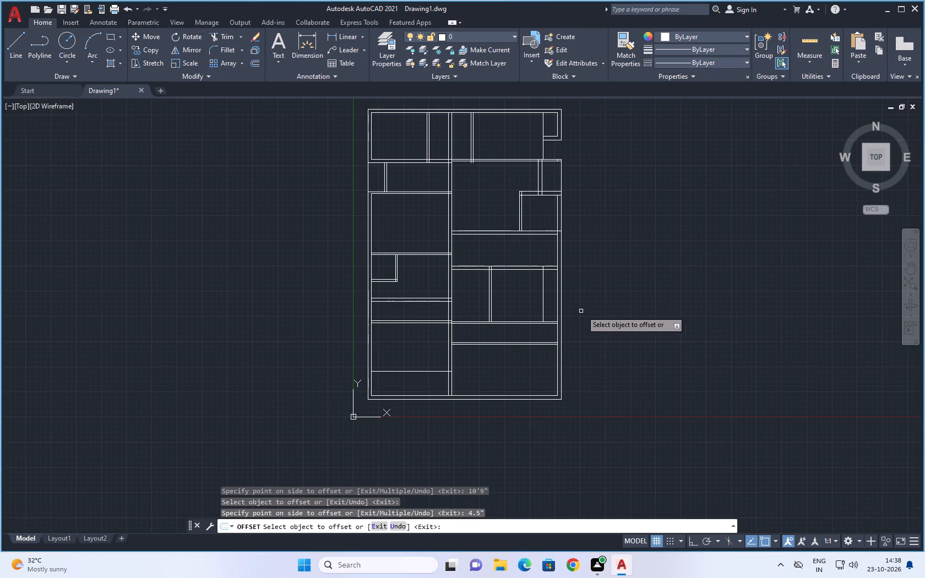
middle_drag(593, 302, 582, 307)
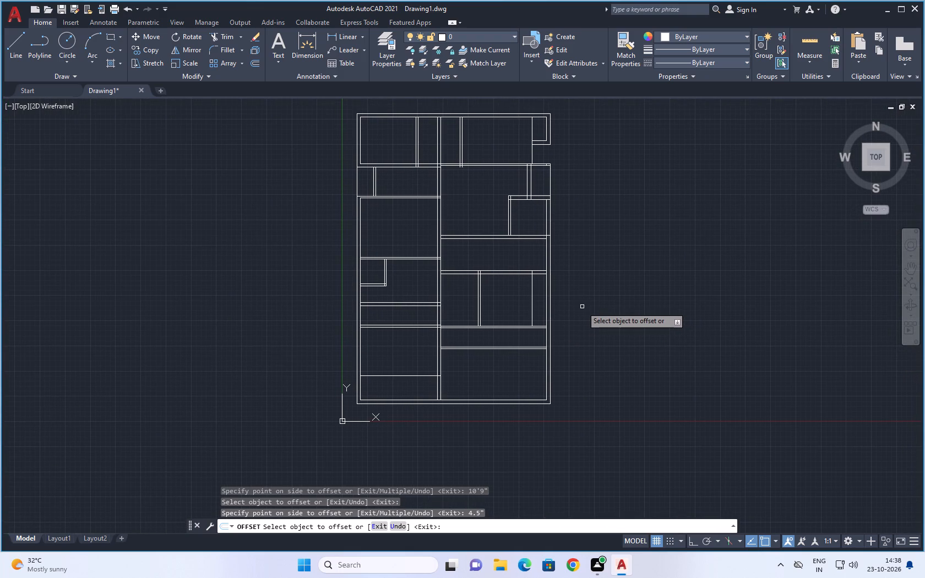
Offset the upper line of the partition below the newly divided right-side room 4' upward.
scroll(525, 316, up, 4)
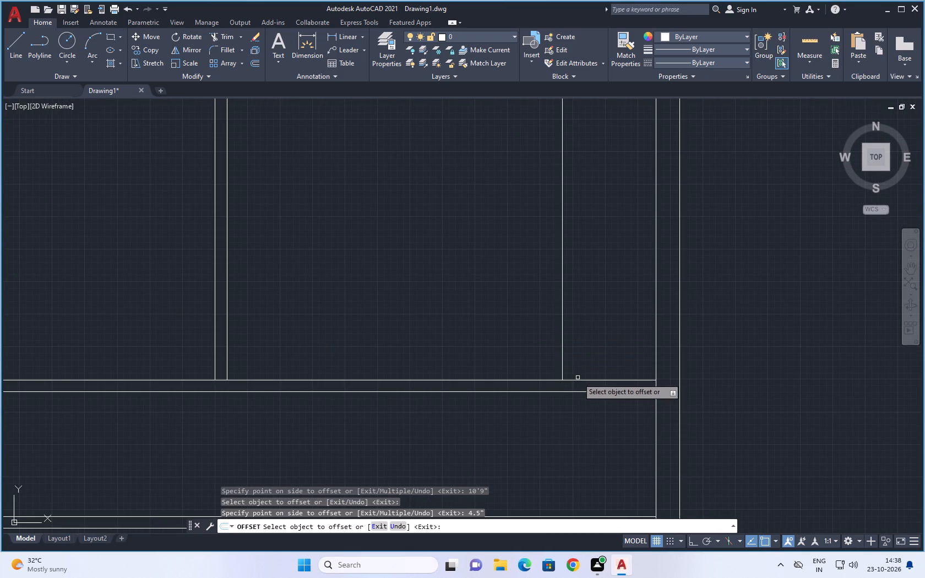
click(578, 379)
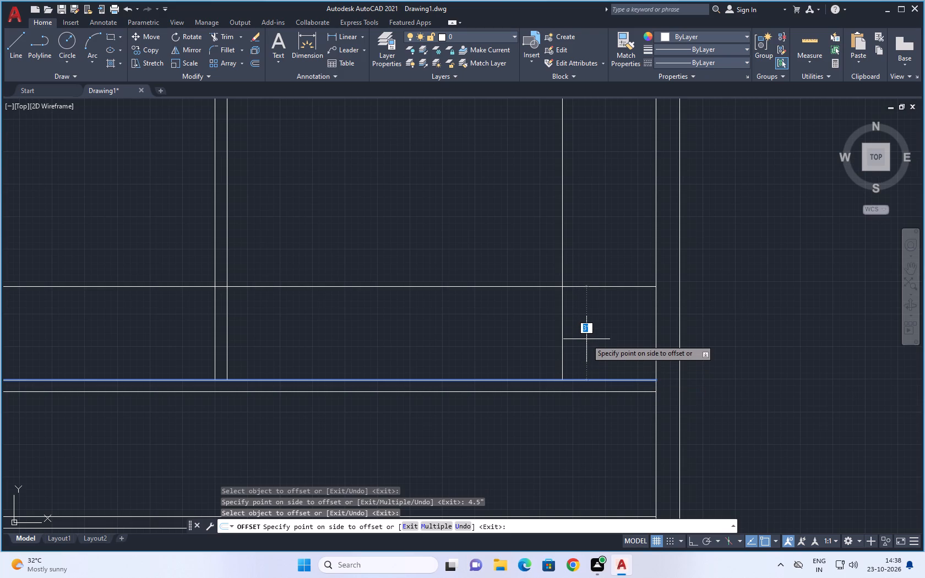
text(4')
key(Return)
Offset the new horizontal line upward by 9" to form a wall across the divided room.
scroll(595, 345, down, 1)
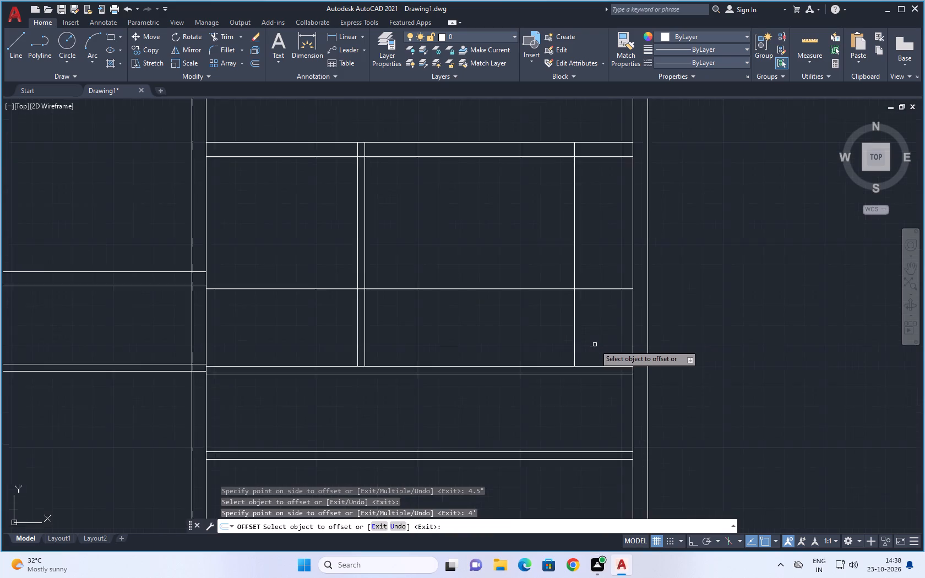
scroll(595, 345, down, 2)
middle_drag(652, 336, 635, 341)
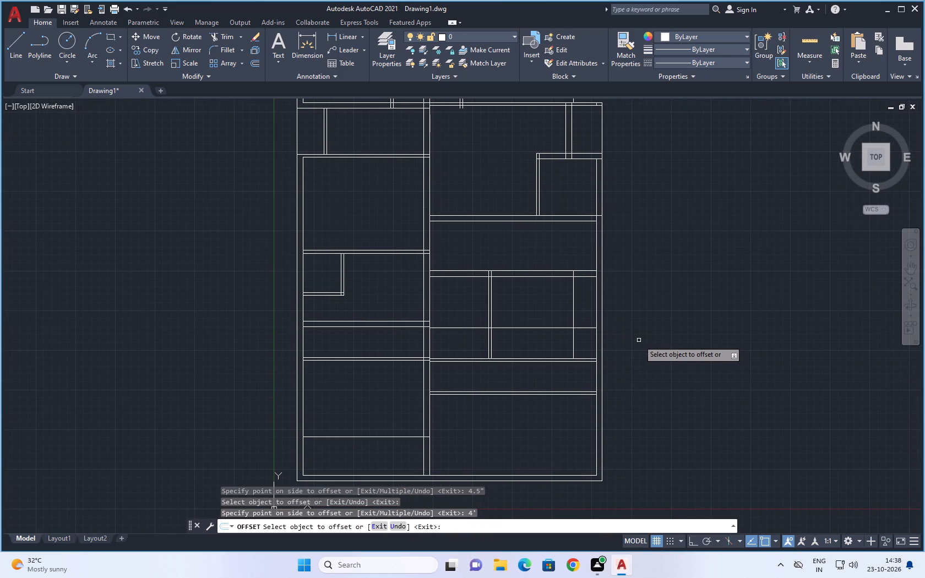
scroll(583, 325, up, 3)
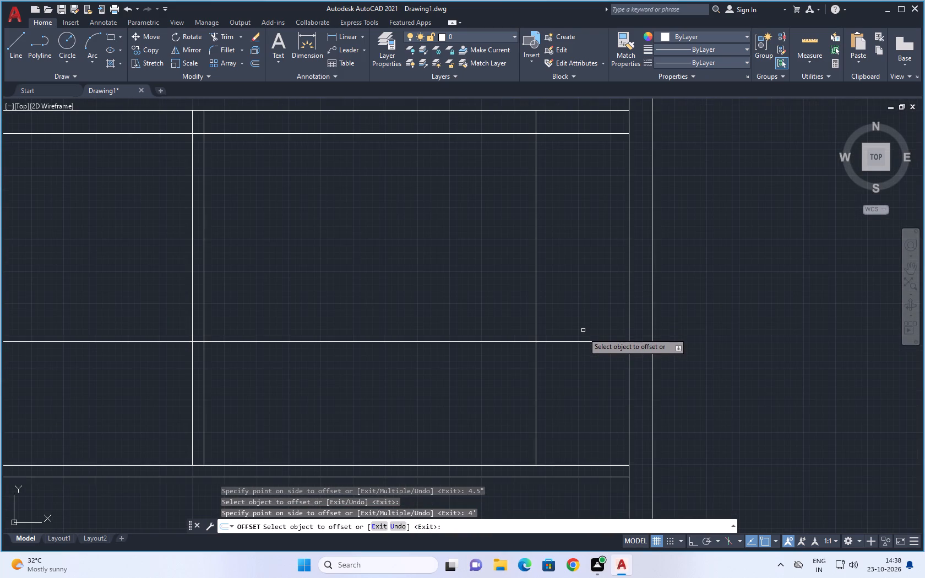
click(590, 342)
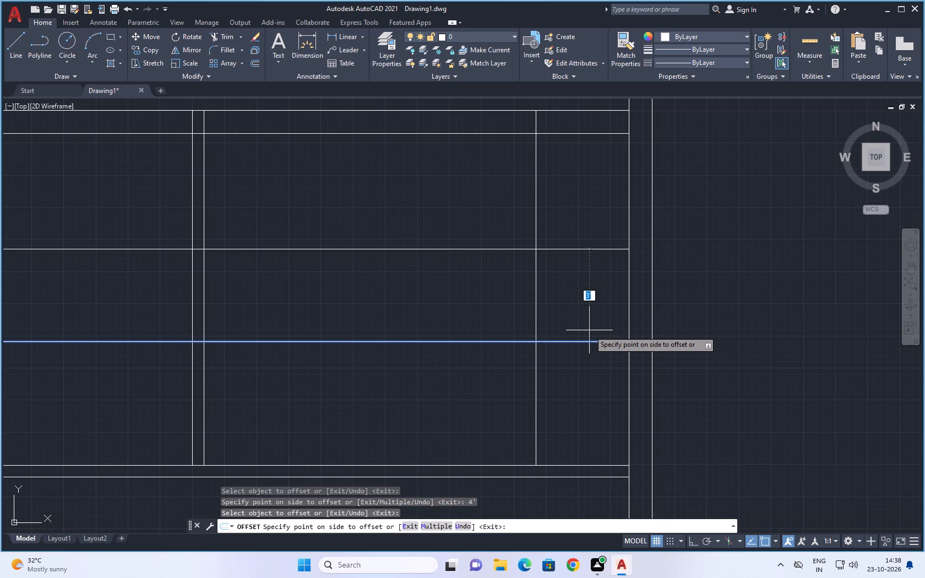
key(9)
key(shift+quotedbl)
key(Return)
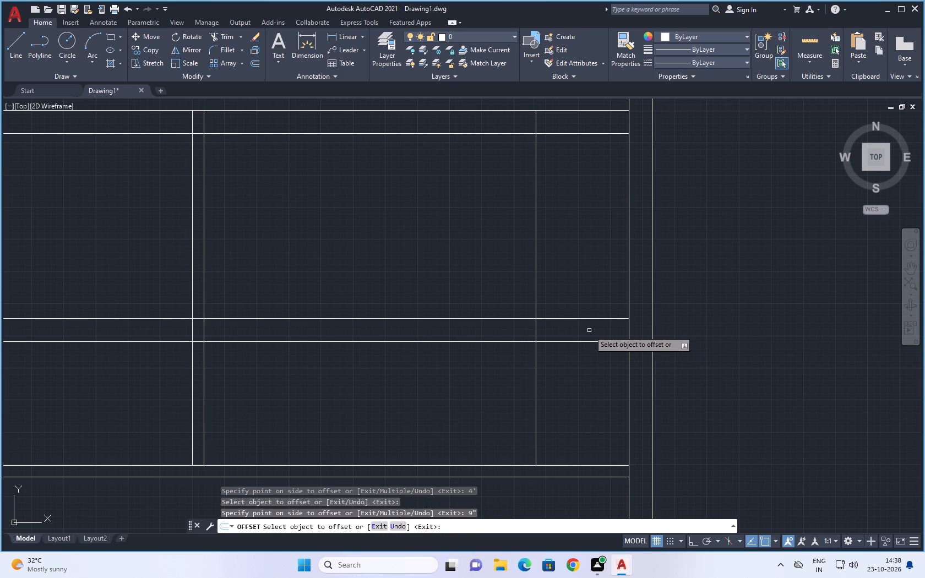
scroll(589, 330, down, 2)
key(Escape)
key(Escape)
key(Escape)
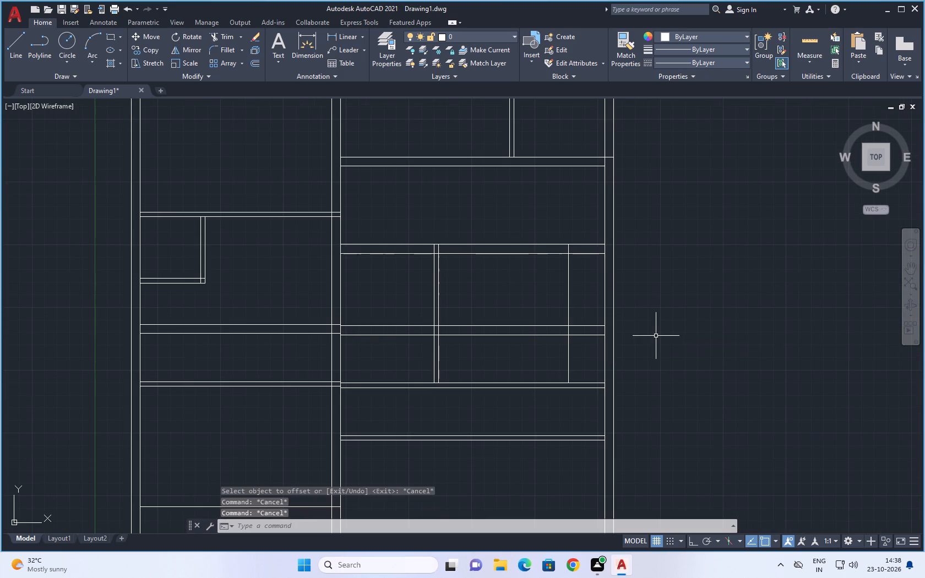
Extend both lines of the new 9" horizontal wall to the right outer wall's outer line.
key(e)
text(X)
key(space)
drag(591, 314, 593, 346)
key(Escape)
key(Escape)
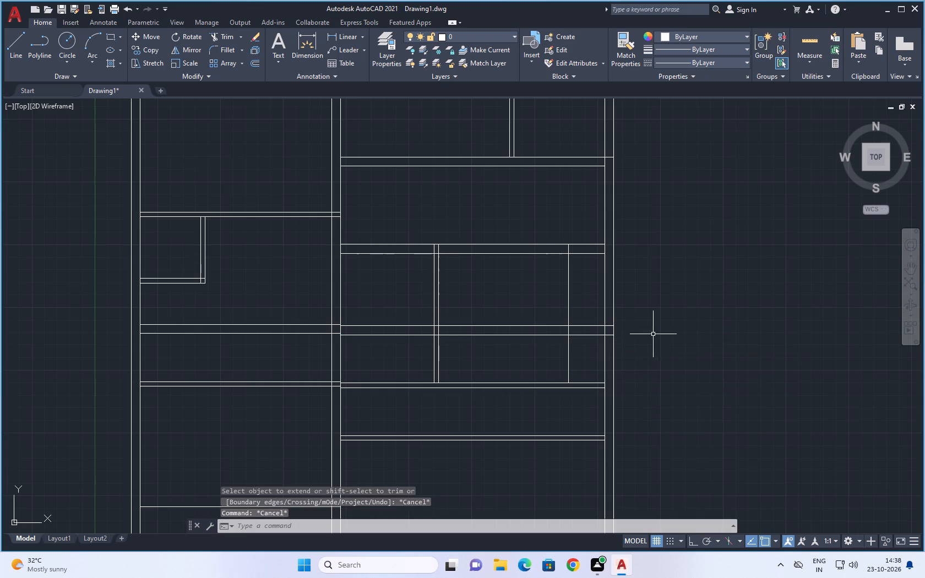
key(Escape)
Trim the new 9" wall's lines out of the small room left of the vertical partition.
text(TR)
key(space)
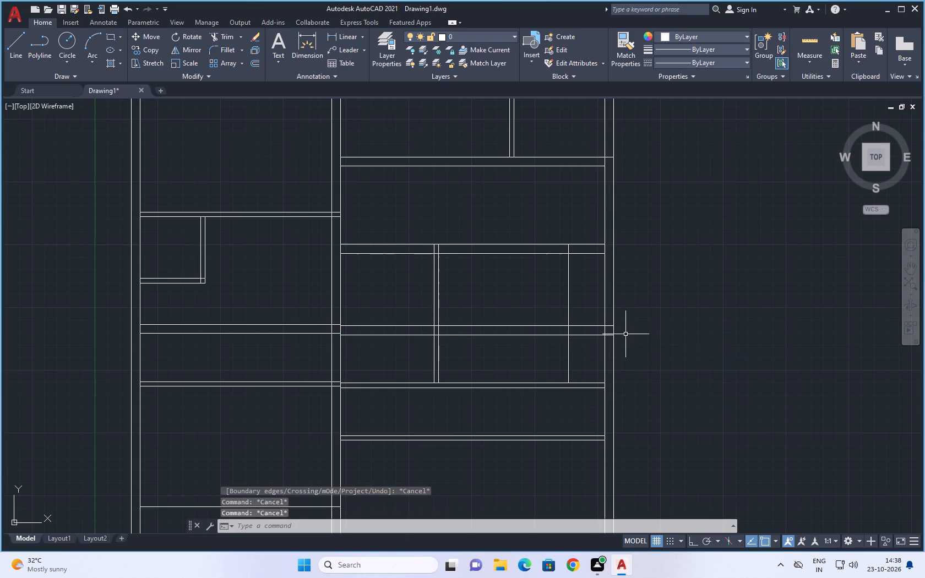
drag(373, 304, 386, 351)
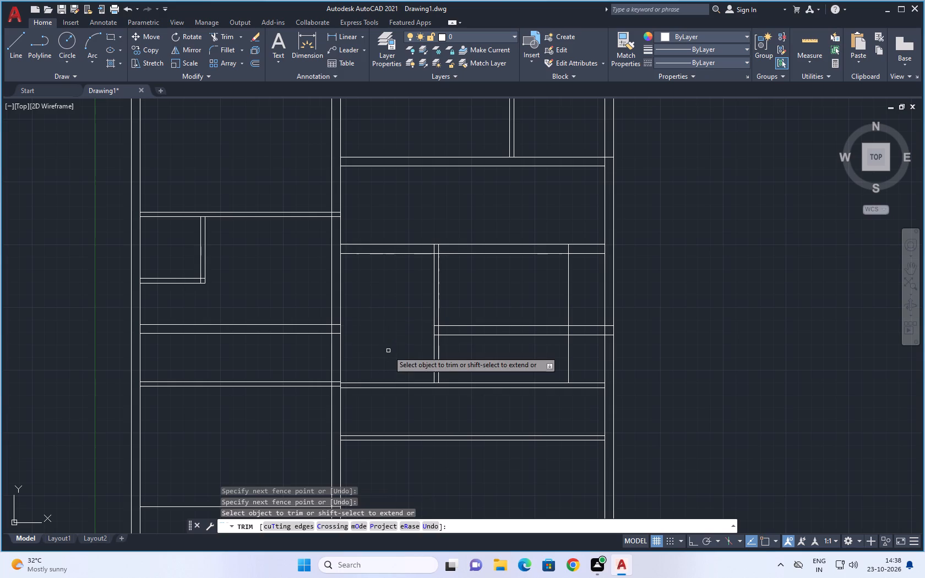
Examine the full plan and the divided right-side room with its new horizontal wall.
scroll(670, 357, down, 1)
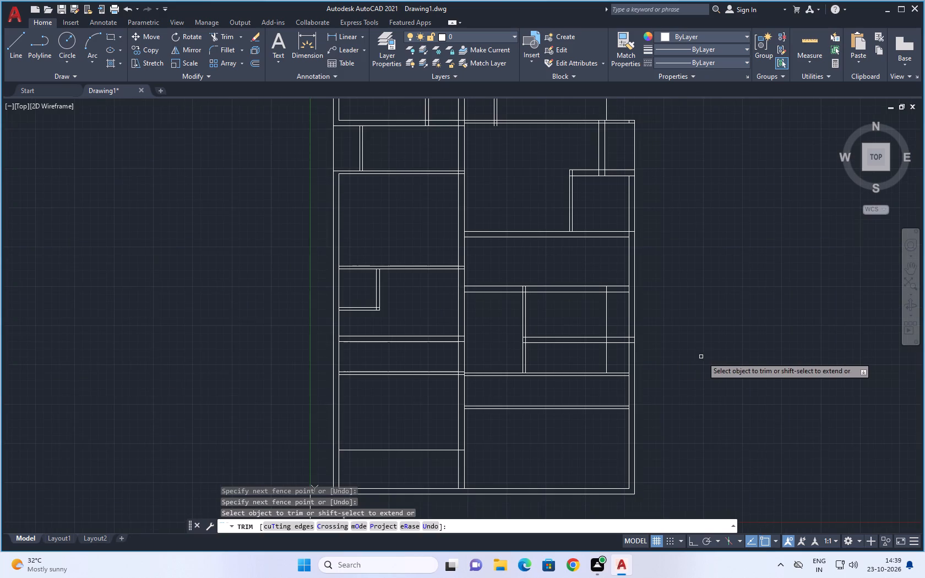
middle_drag(702, 353, 651, 370)
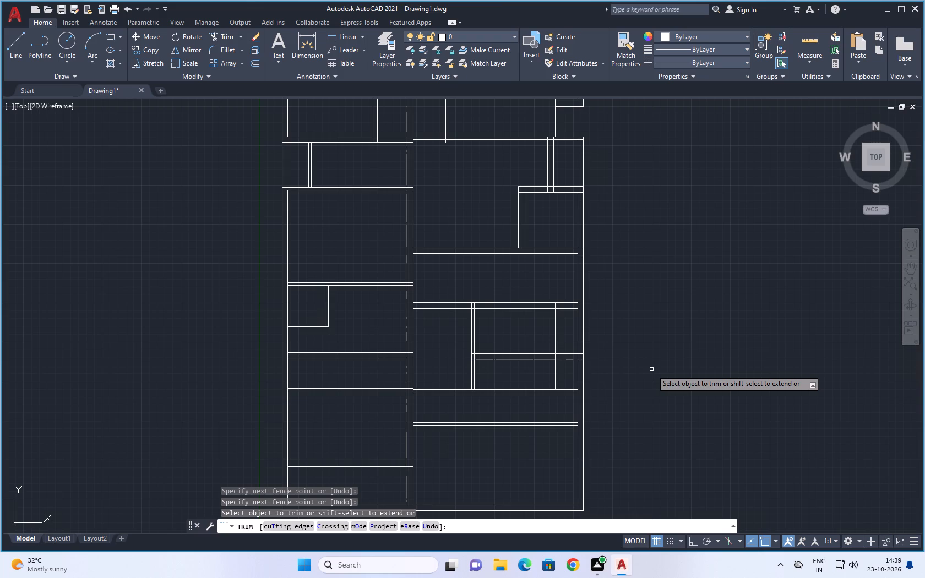
middle_drag(651, 378, 636, 356)
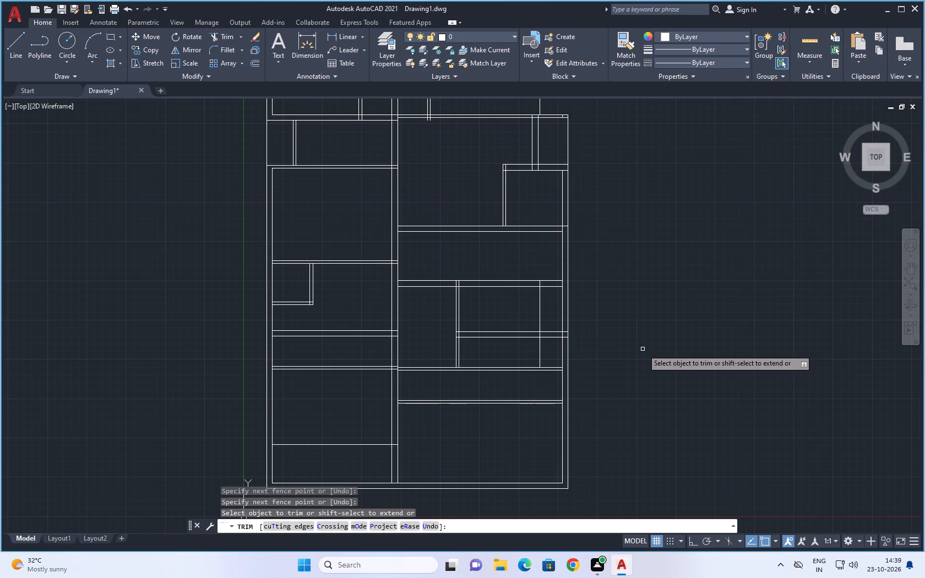
scroll(643, 349, down, 1)
middle_drag(637, 351, 649, 332)
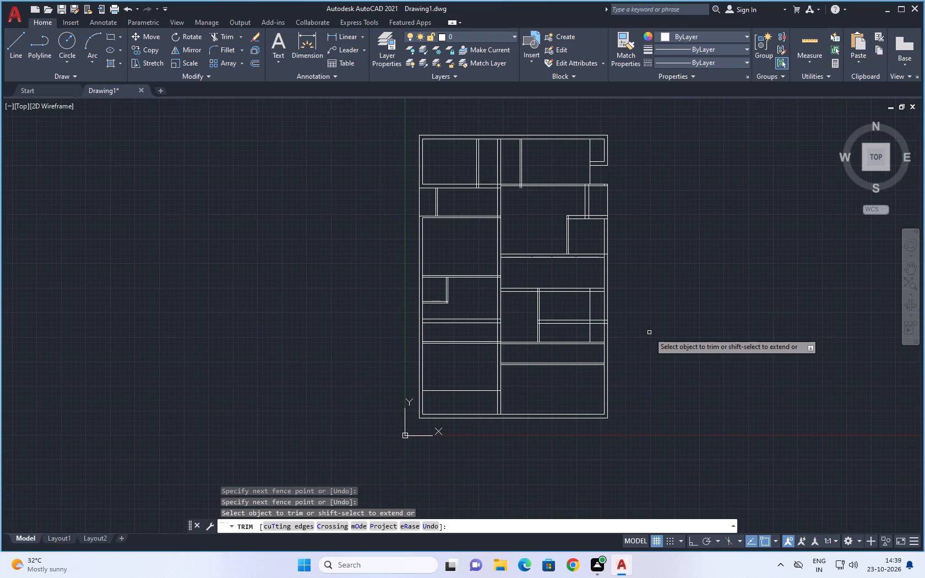
scroll(592, 329, up, 1)
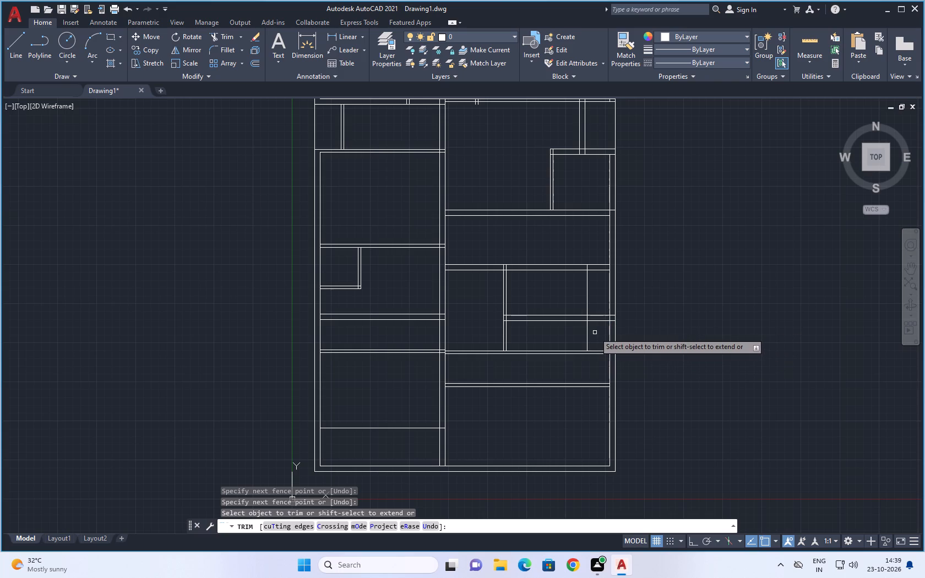
scroll(595, 332, up, 1)
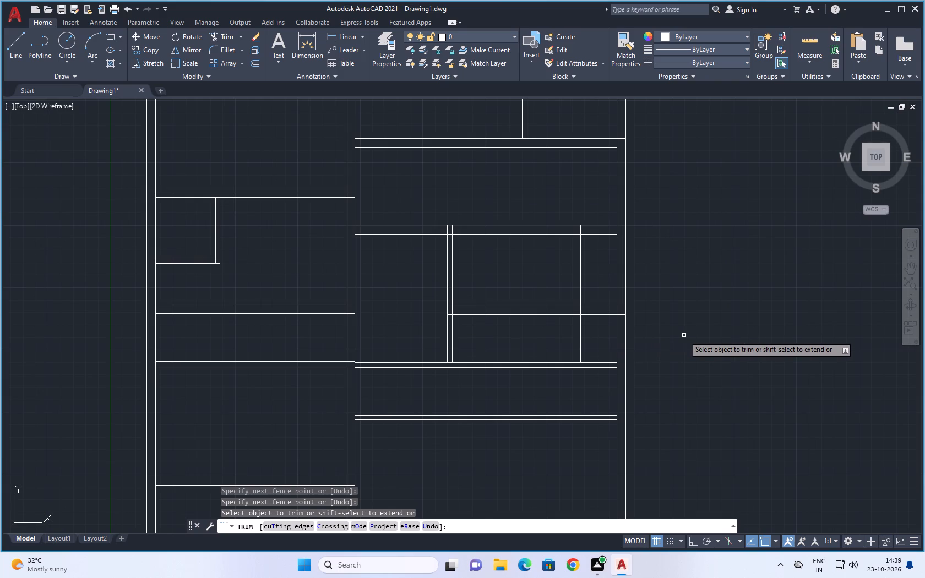
key(Escape)
key(Escape)
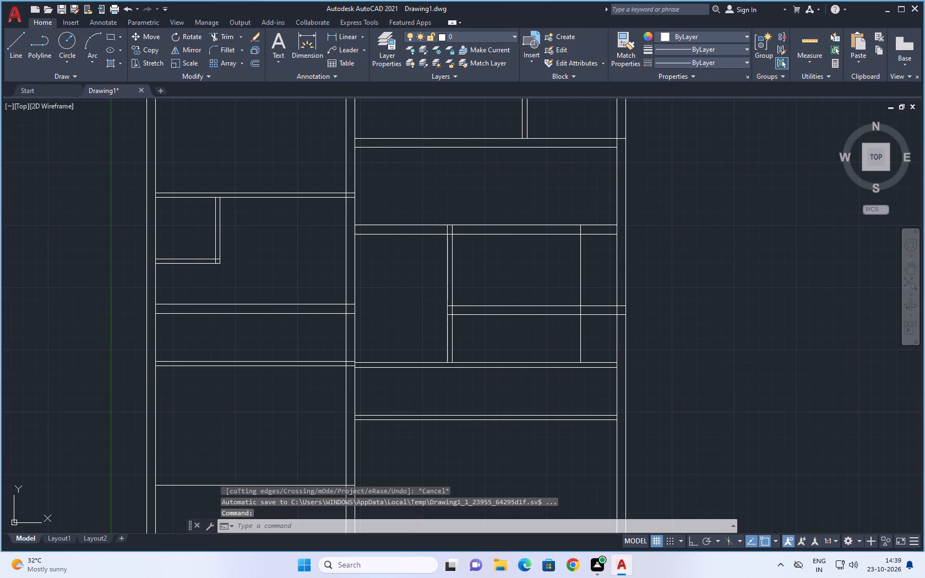
Extend both lines of the partition below the divided room to the right outer wall's outer line.
key(e)
key(x)
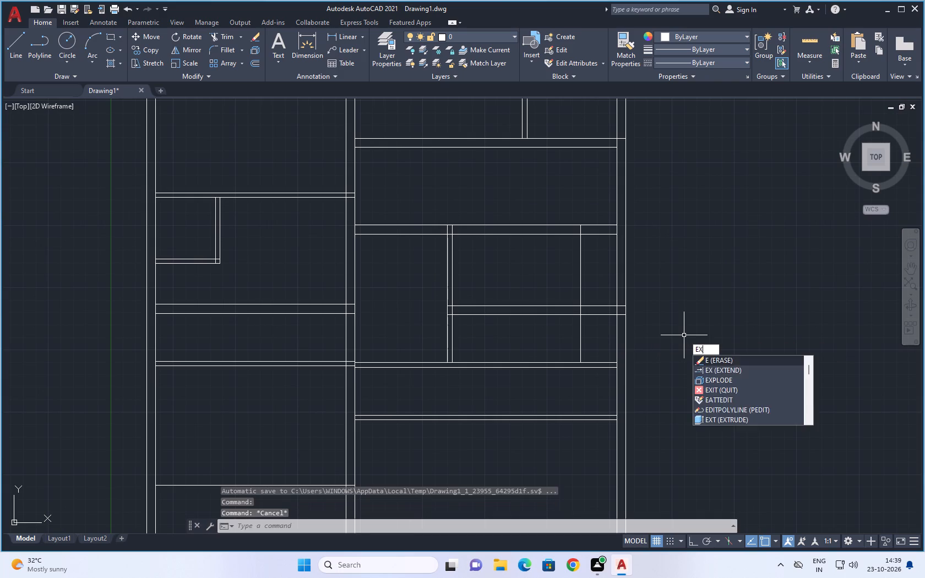
key(space)
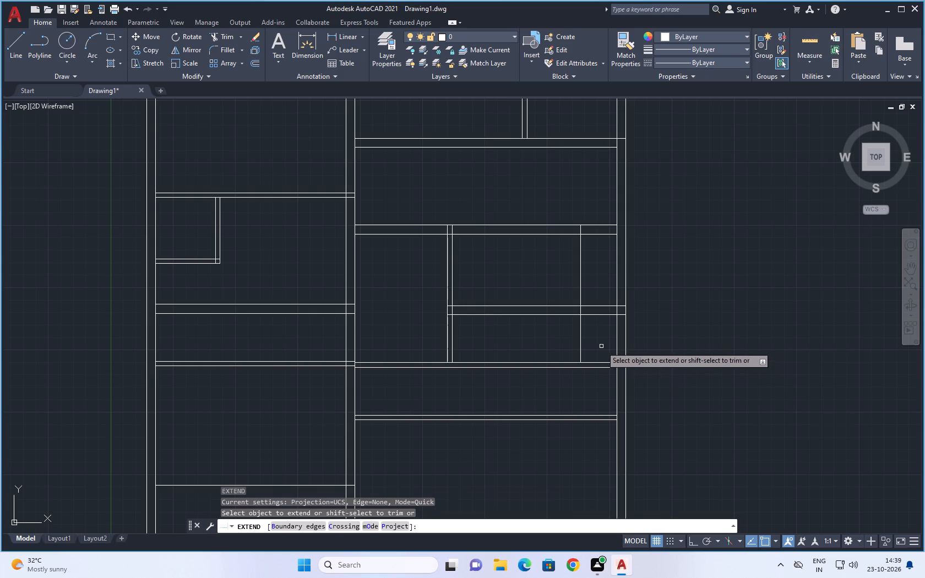
drag(601, 346, 603, 380)
key(Escape)
key(Escape)
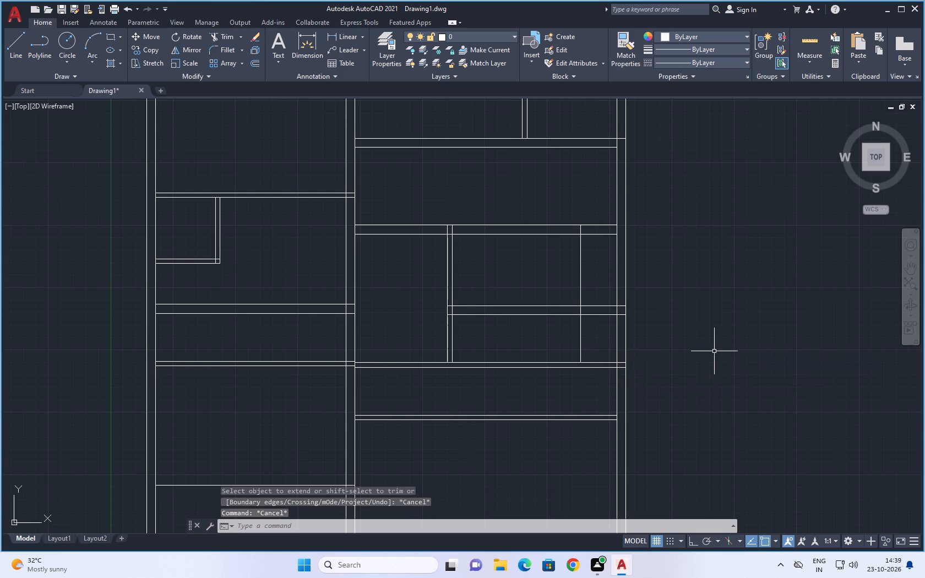
Trim both right outer wall lines between the new 9" wall and the partition below it.
text(TR)
key(space)
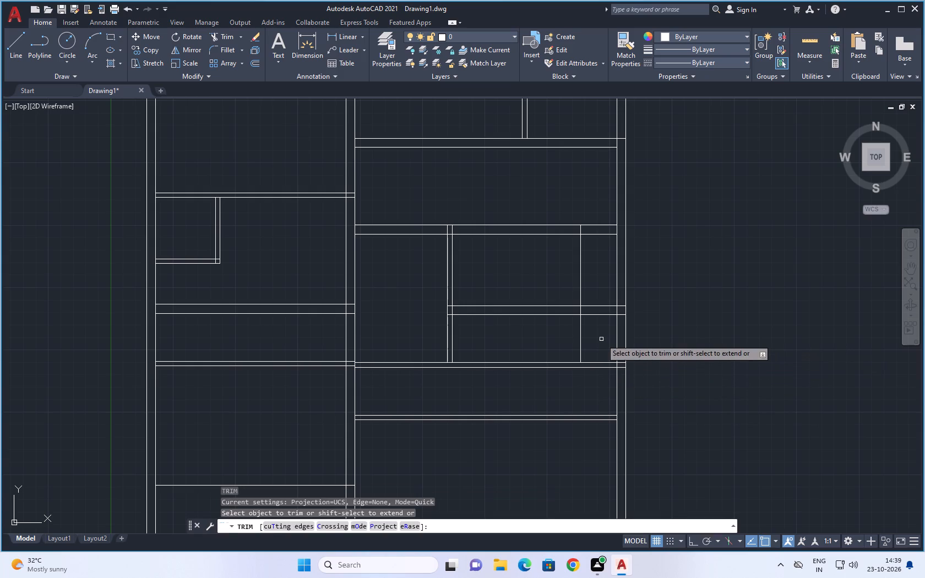
drag(601, 339, 705, 342)
scroll(728, 338, down, 1)
middle_drag(736, 336, 719, 327)
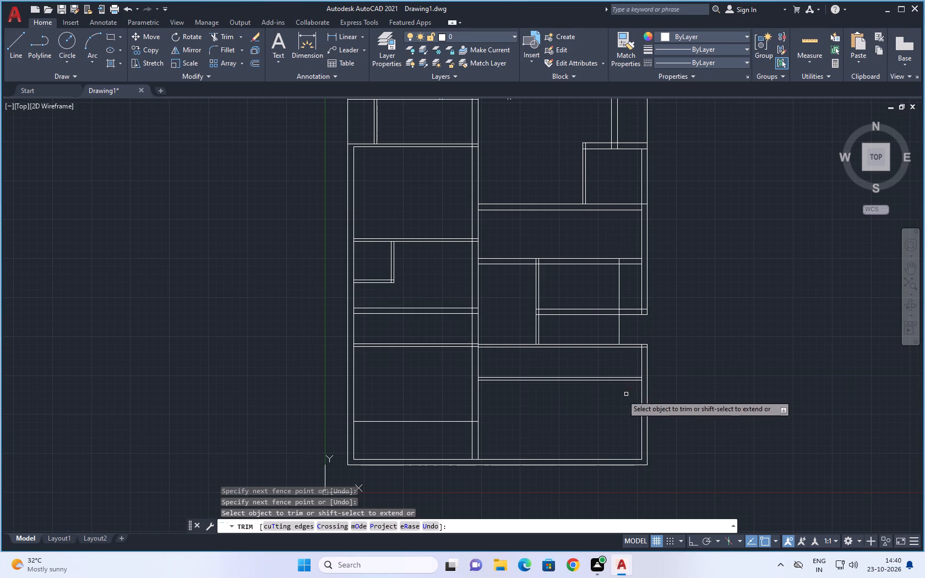
key(Escape)
key(Escape)
Extend both lines of the lowest right-side horizontal partition to the right outer wall's outer line.
key(e)
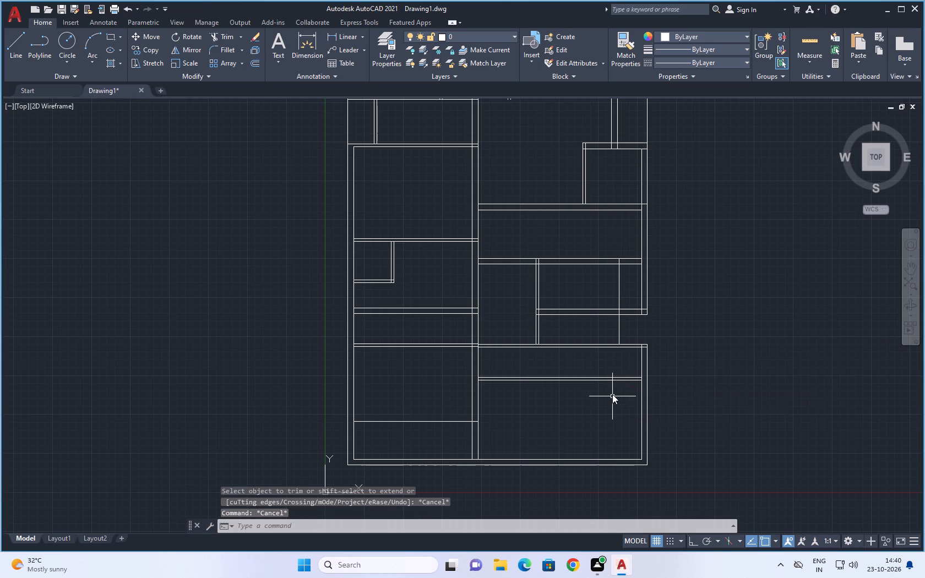
key(x)
key(space)
drag(627, 370, 627, 395)
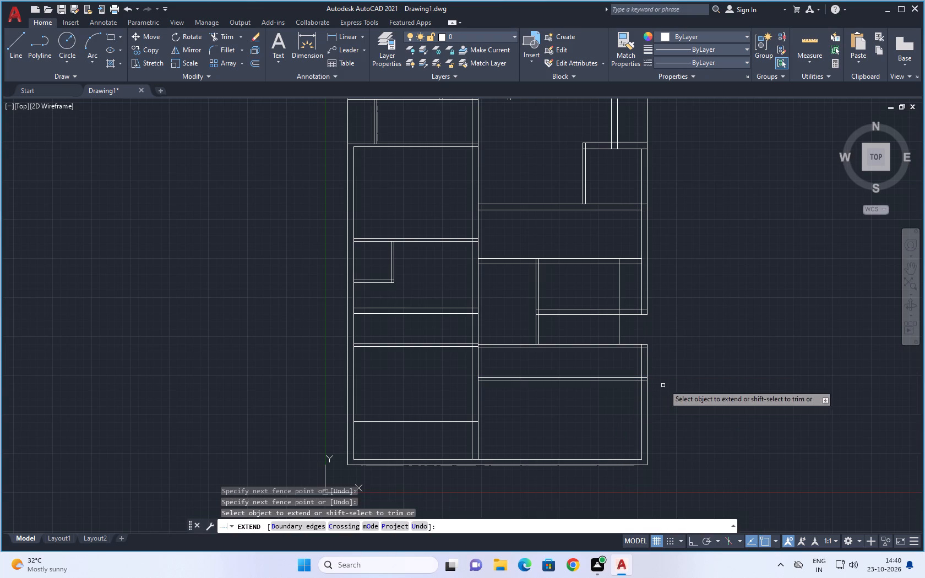
Offset the right outer wall's inner line 9'1.5" inward, within the strip between the two lowest right-side horizontal partitions.
key(Escape)
key(Escape)
middle_drag(684, 381, 660, 362)
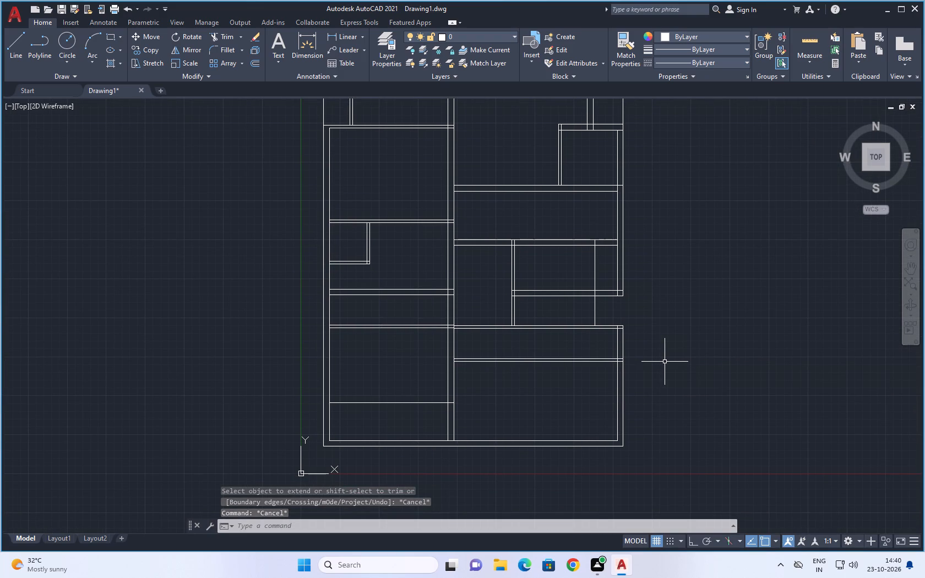
middle_drag(678, 352, 668, 367)
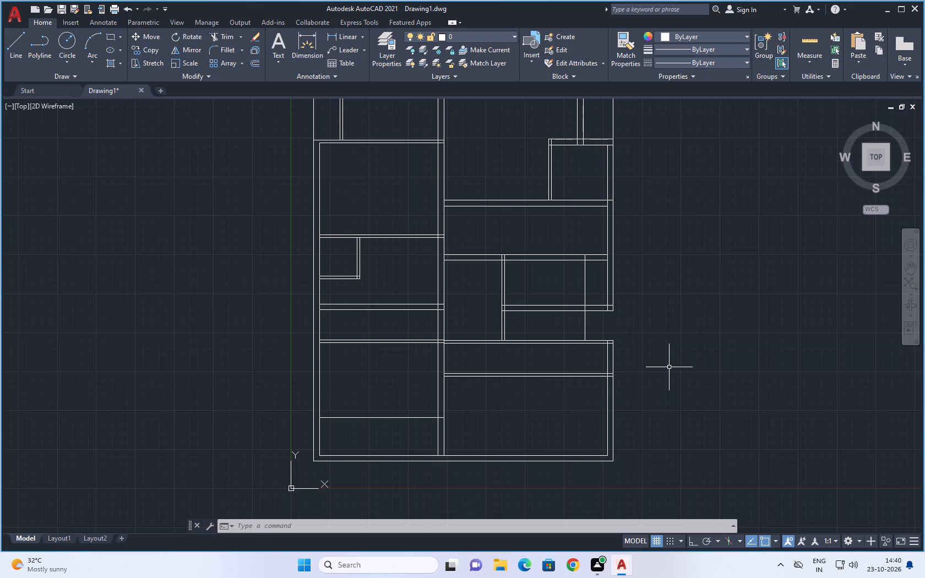
key(Escape)
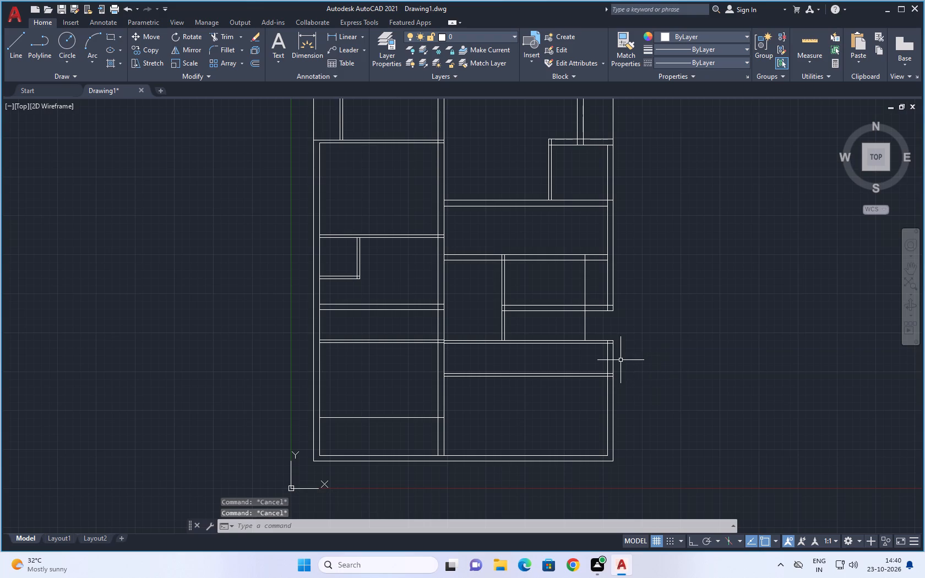
scroll(627, 357, up, 2)
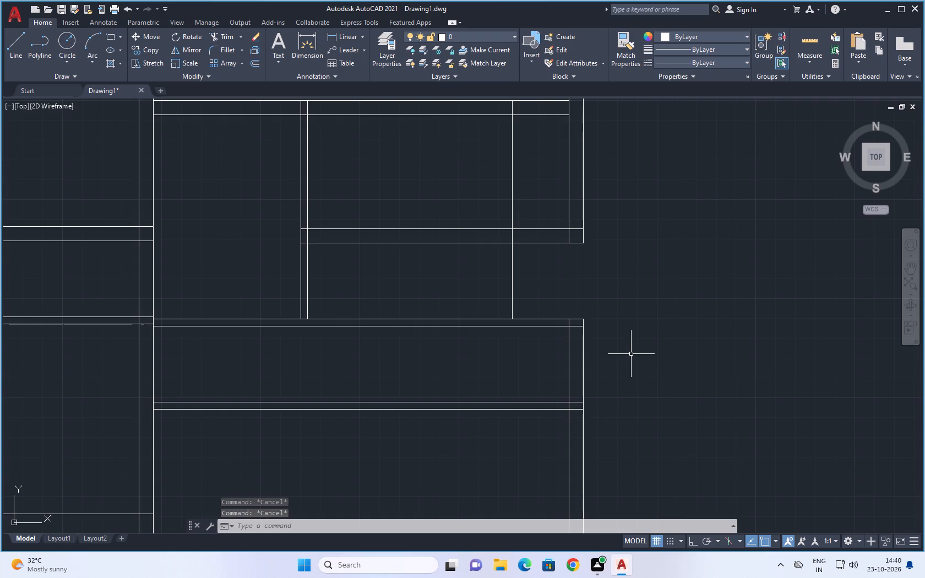
key(o)
key(Return)
key(9)
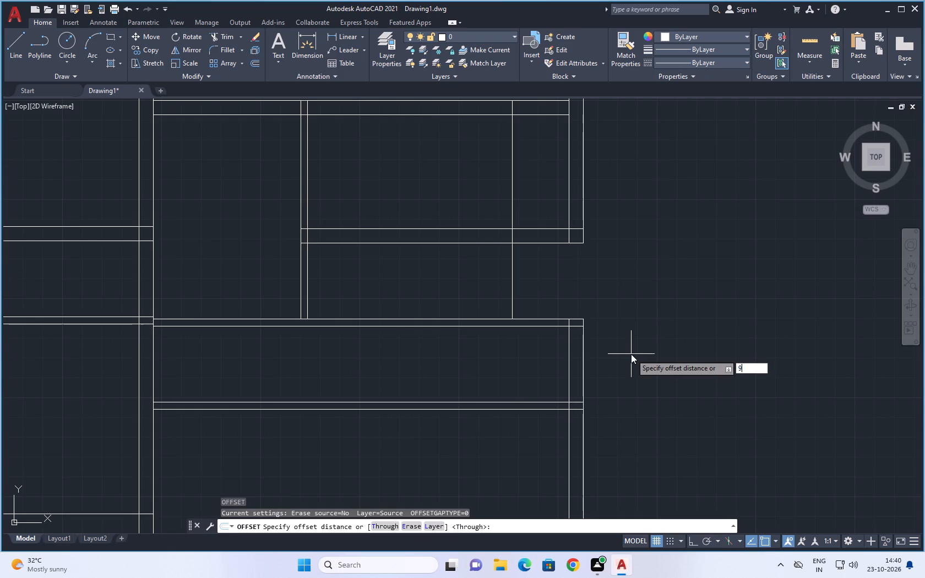
text('1.5)
key(shift+quotedbl)
key(Return)
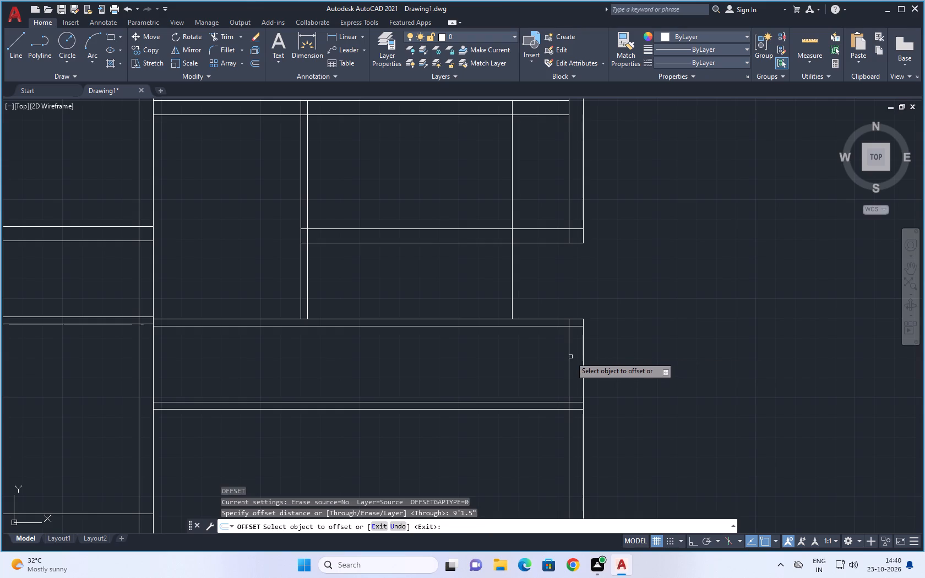
click(568, 353)
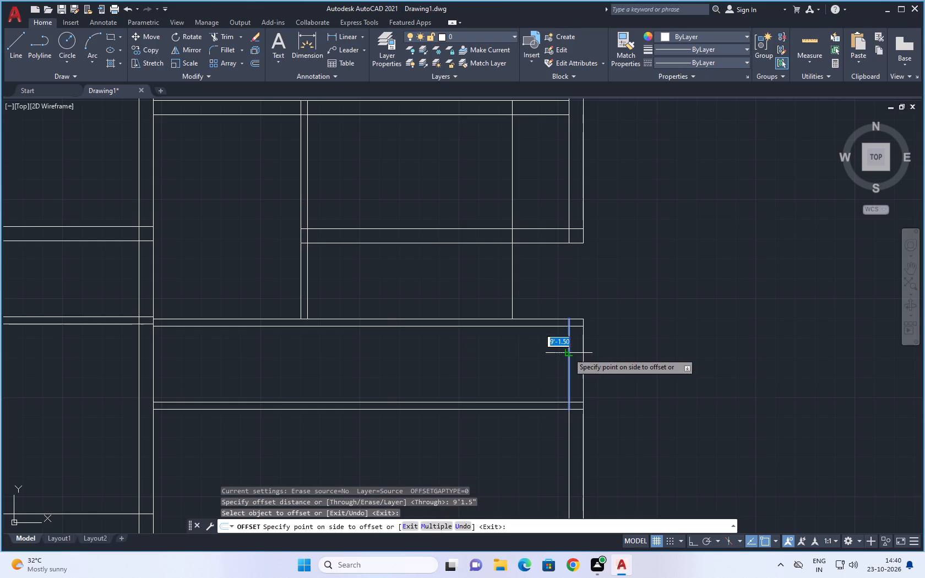
click(431, 356)
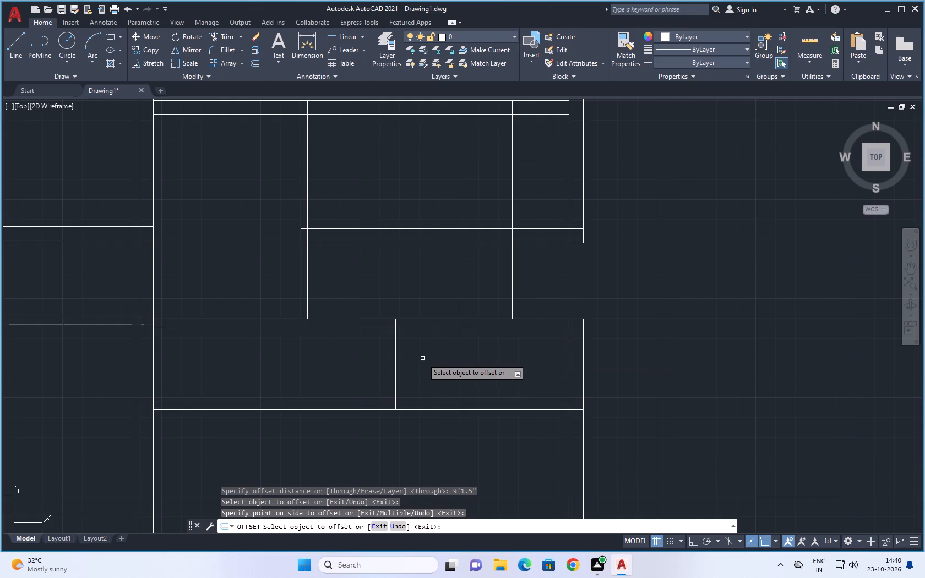
Offset the new vertical line 4.5" away from the right outer wall to give the partition its thickness.
click(396, 351)
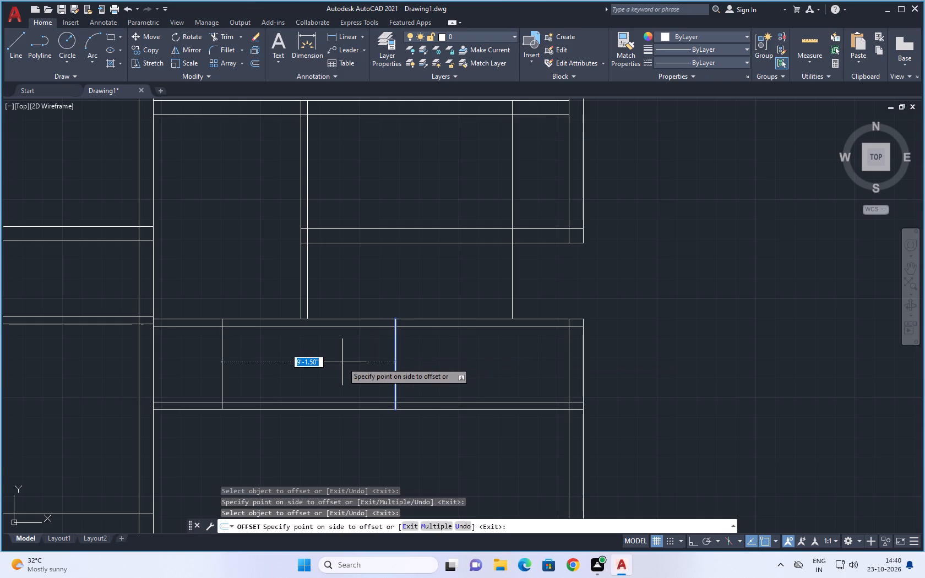
text(4.5)
key(shift+quotedbl)
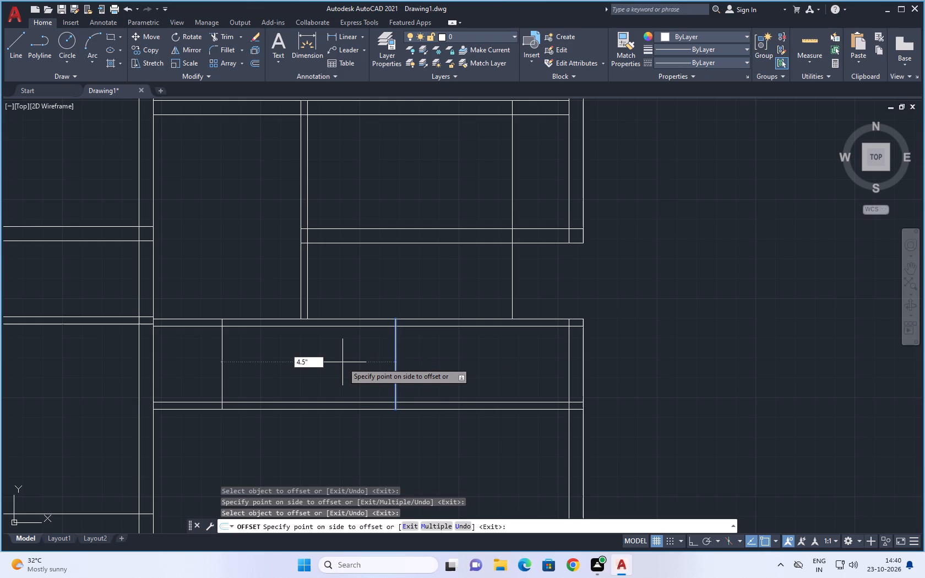
key(Return)
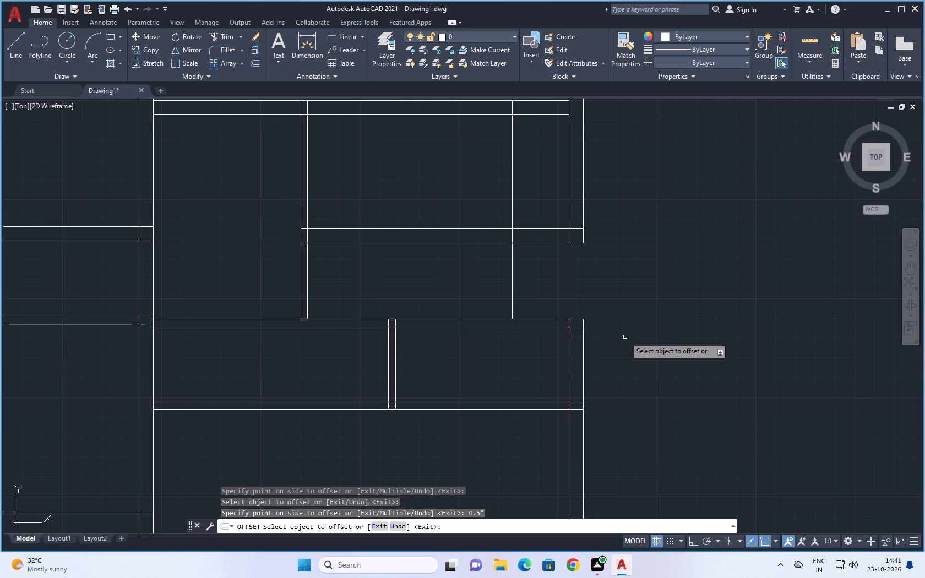
Examine the lower right-side rooms around the new vertical partition and the open stretch of the right outer wall.
scroll(625, 337, up, 1)
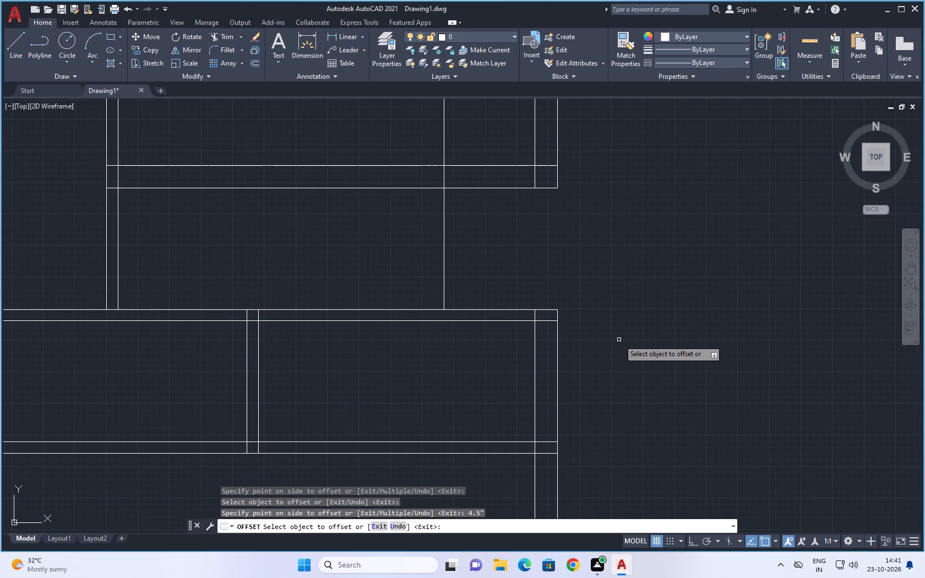
scroll(619, 341, down, 2)
middle_drag(624, 348, 611, 291)
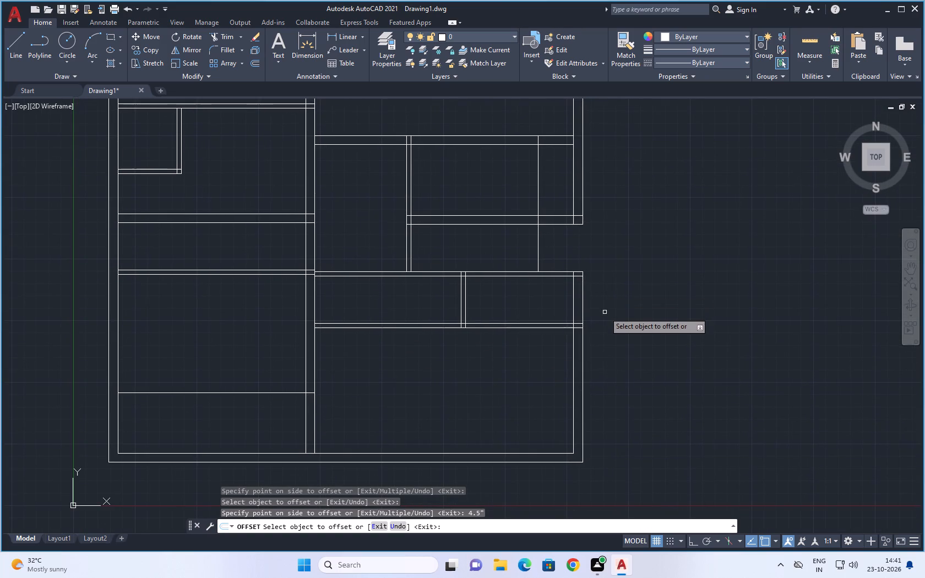
middle_drag(635, 304, 621, 310)
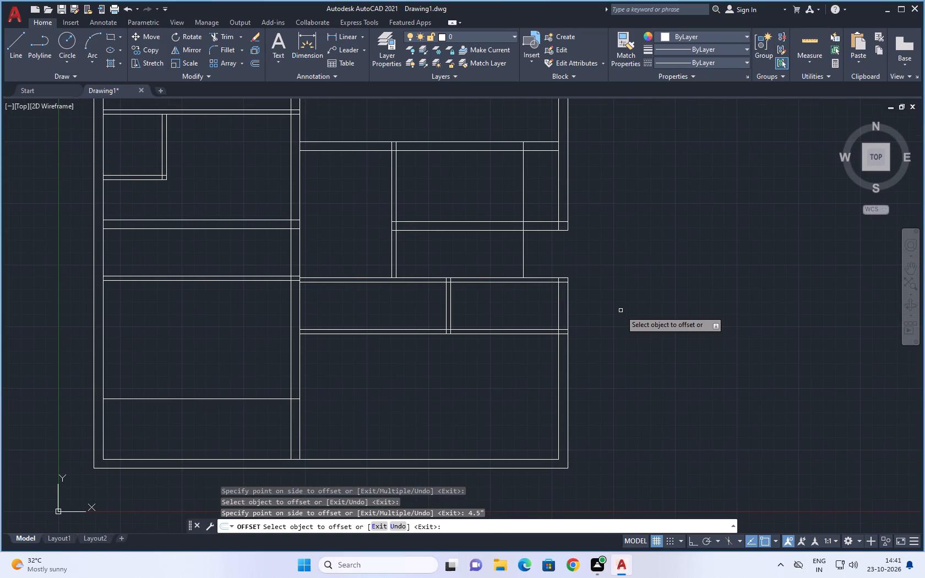
middle_drag(626, 313, 620, 334)
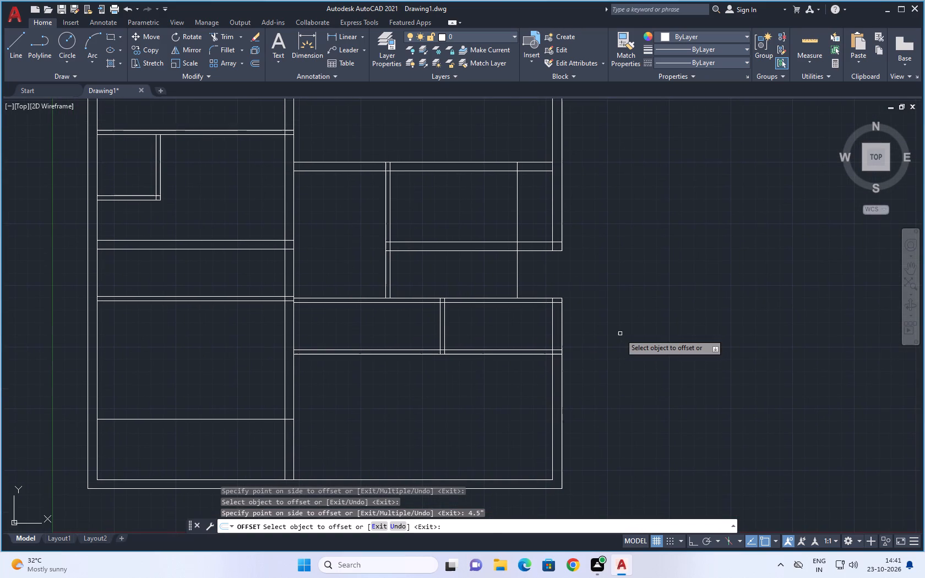
middle_drag(630, 323, 620, 337)
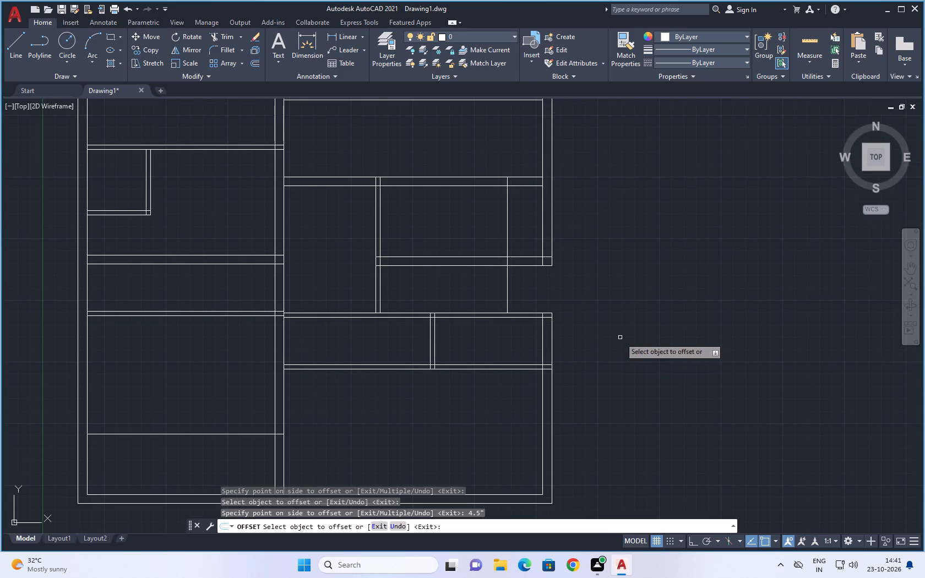
scroll(620, 337, down, 1)
middle_drag(634, 332, 614, 343)
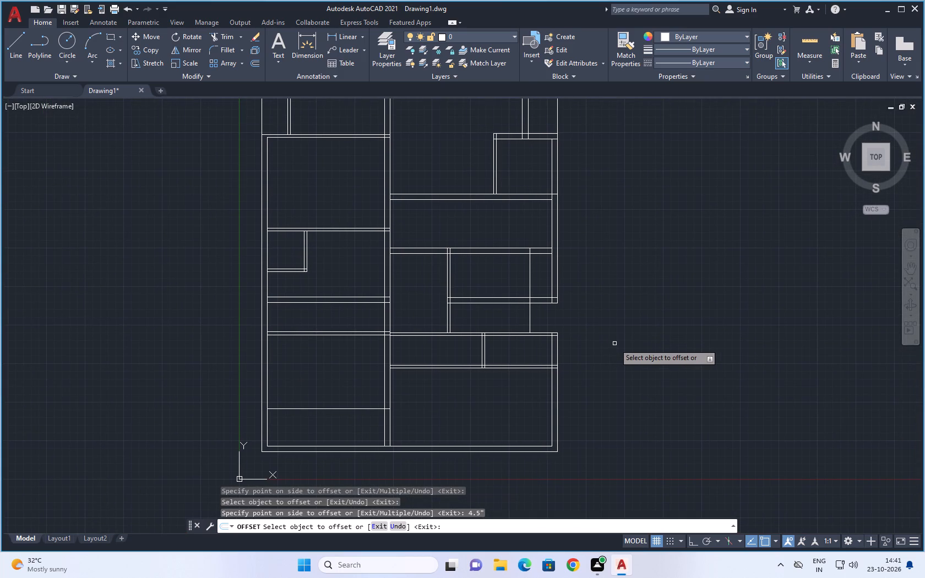
middle_drag(609, 350, 616, 359)
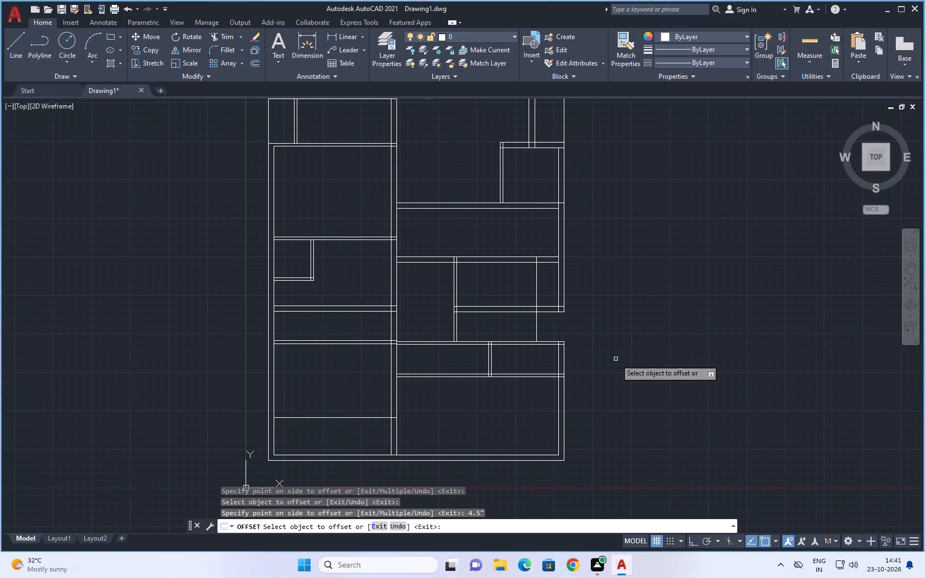
middle_drag(608, 359, 625, 372)
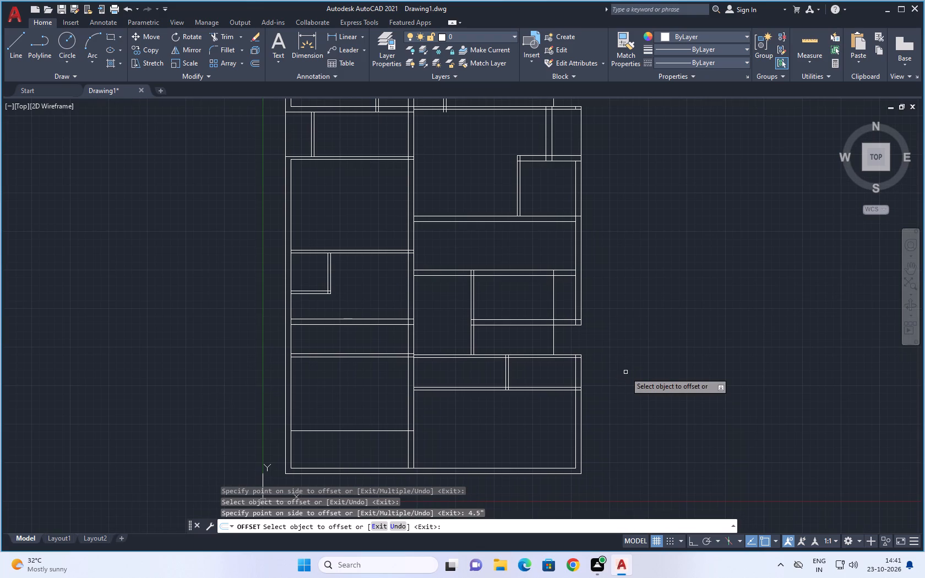
middle_drag(608, 363, 628, 345)
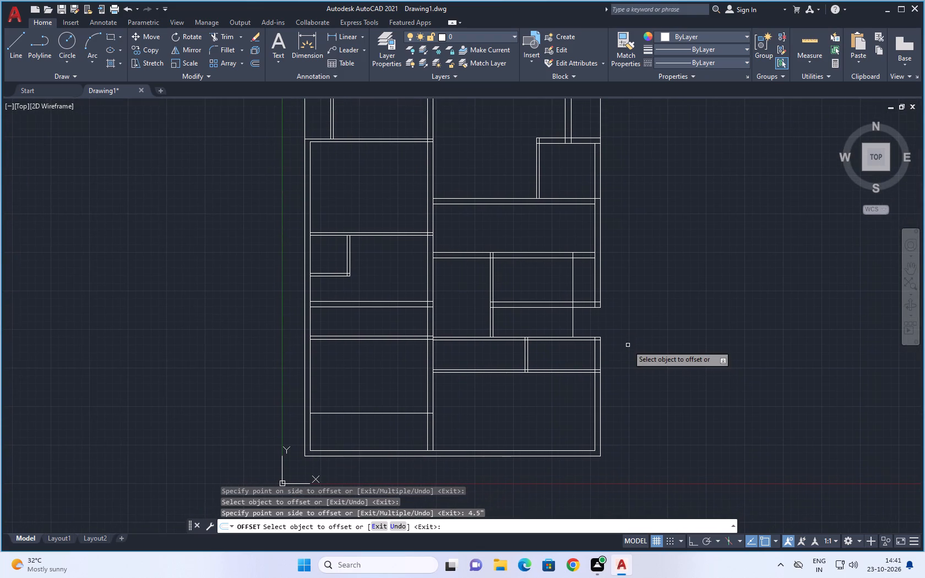
scroll(569, 355, up, 1)
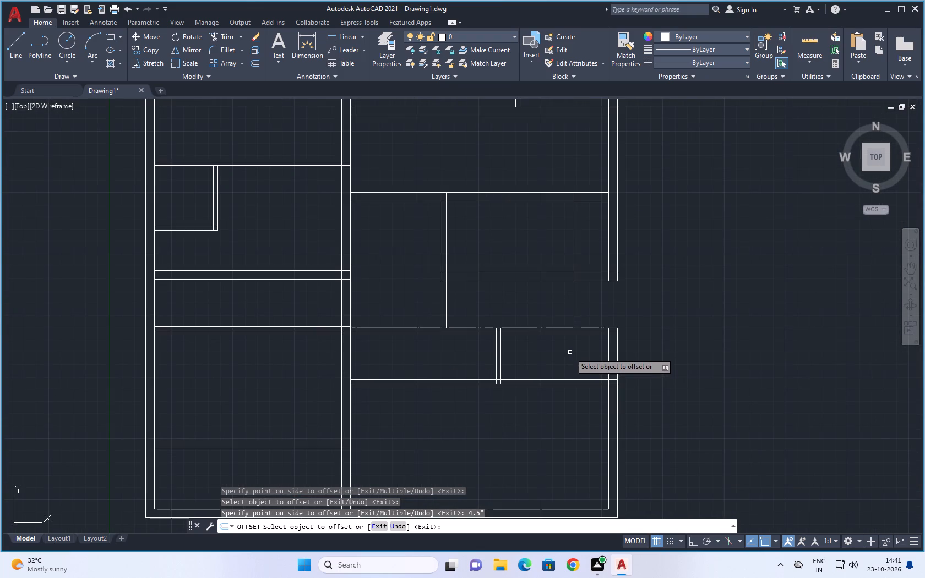
scroll(586, 351, up, 3)
scroll(603, 352, down, 2)
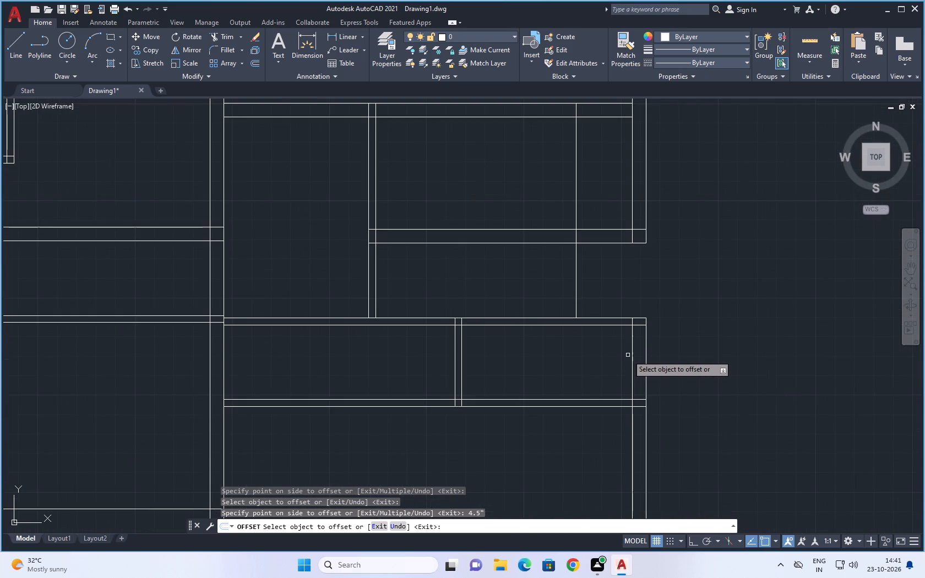
scroll(628, 355, down, 1)
middle_drag(685, 344, 662, 357)
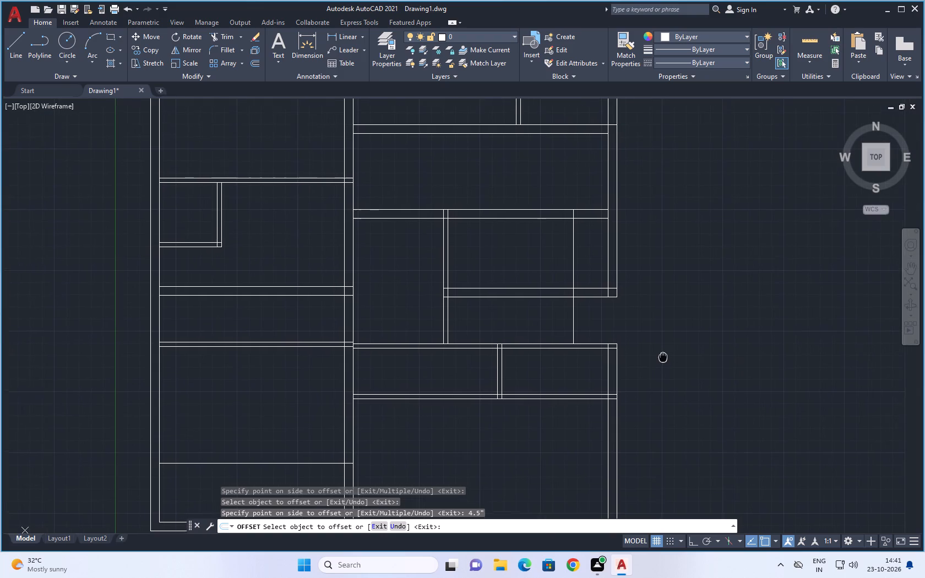
middle_drag(662, 357, 651, 359)
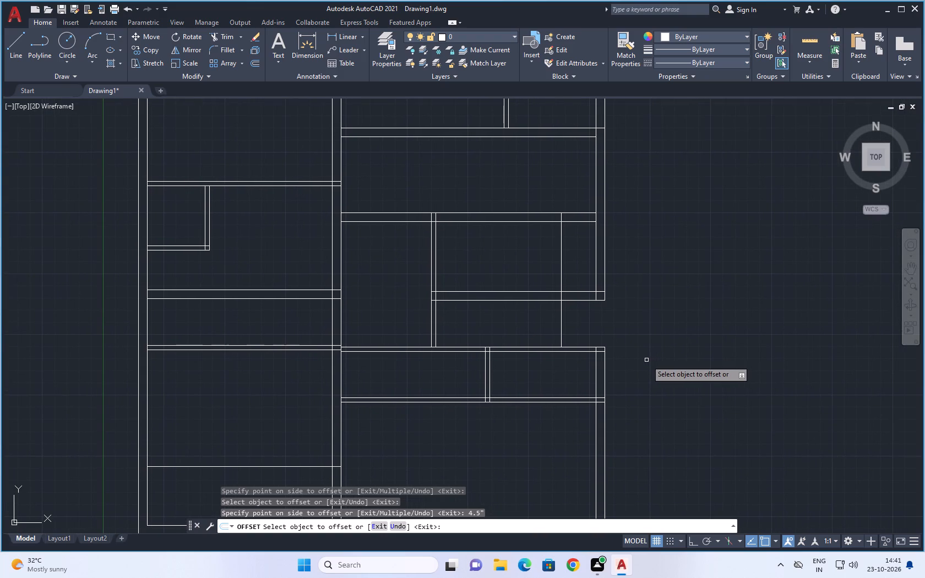
middle_drag(657, 374, 641, 358)
scroll(655, 372, up, 1)
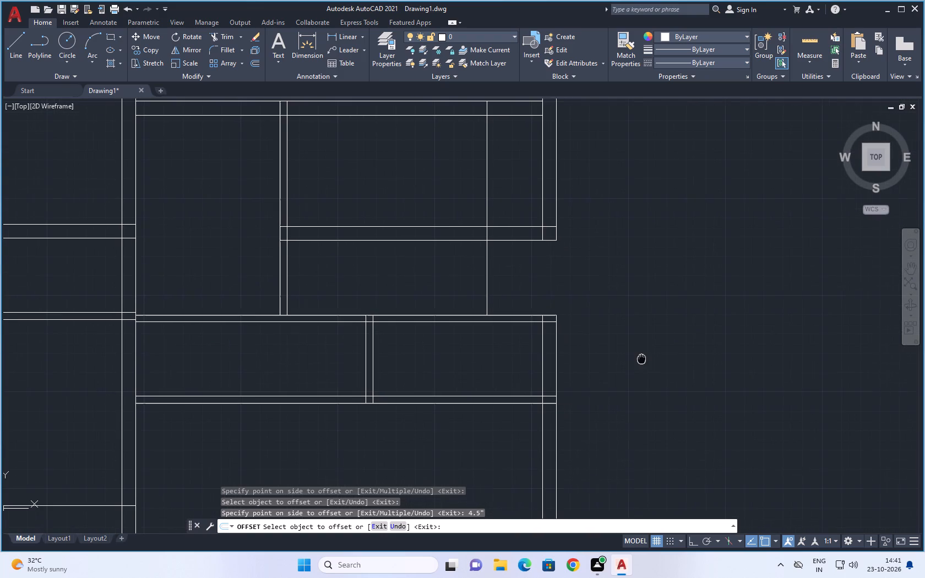
middle_drag(641, 358, 641, 357)
scroll(641, 357, down, 2)
middle_drag(660, 351, 657, 352)
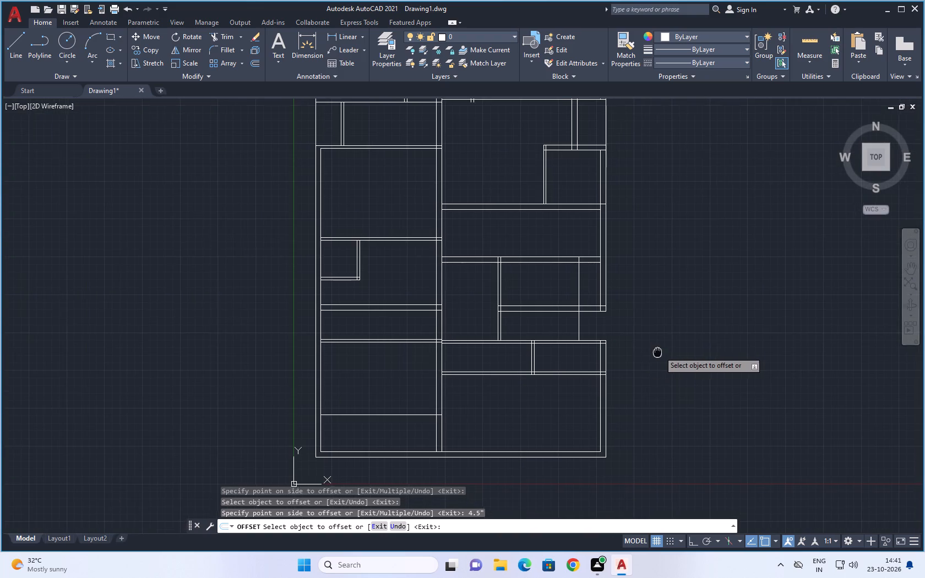
middle_drag(657, 352, 638, 376)
scroll(611, 369, up, 1)
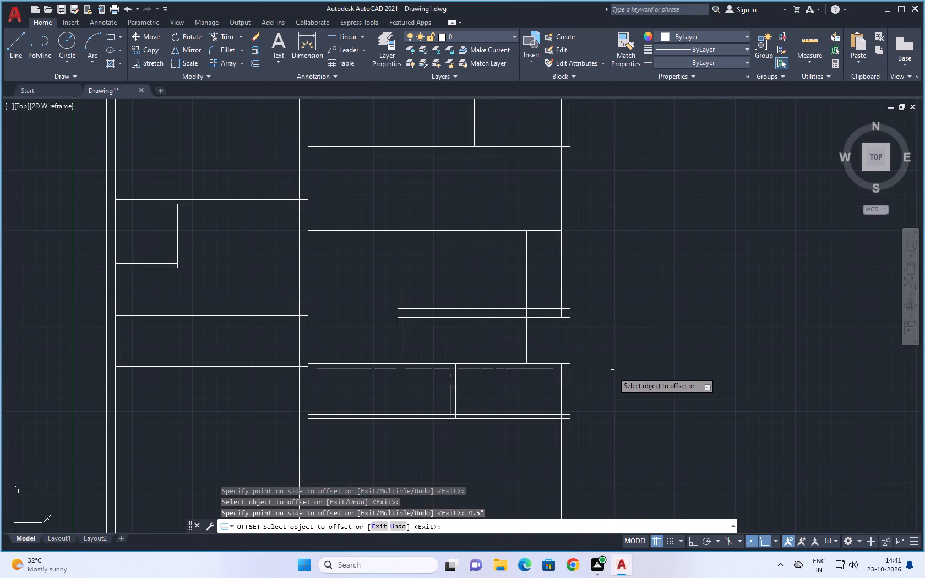
middle_drag(612, 372, 613, 359)
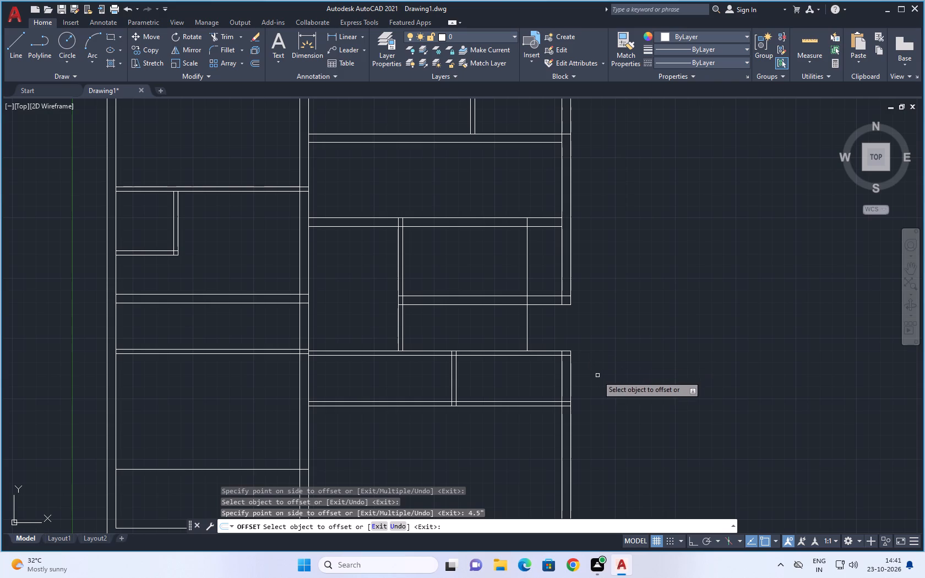
middle_drag(603, 379, 610, 339)
scroll(603, 379, up, 1)
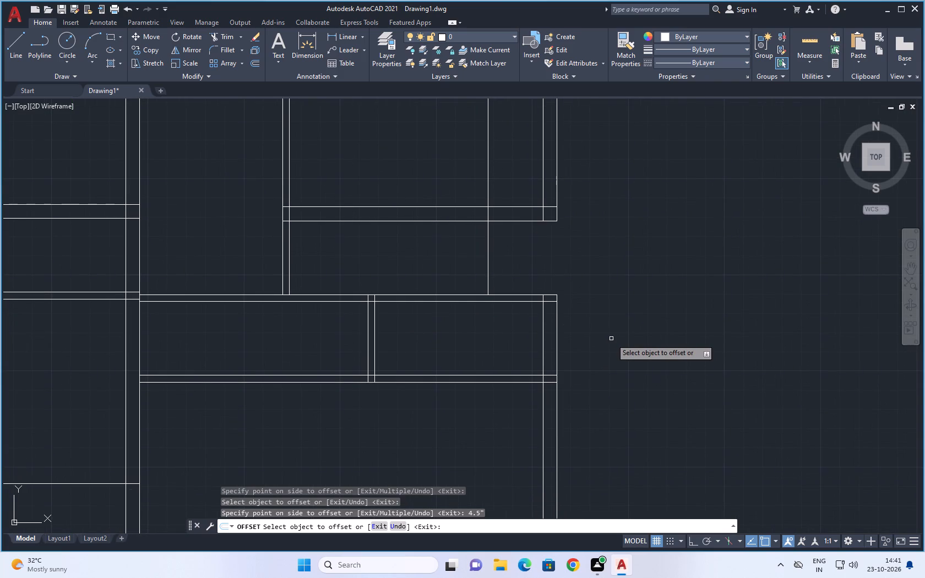
scroll(611, 339, down, 1)
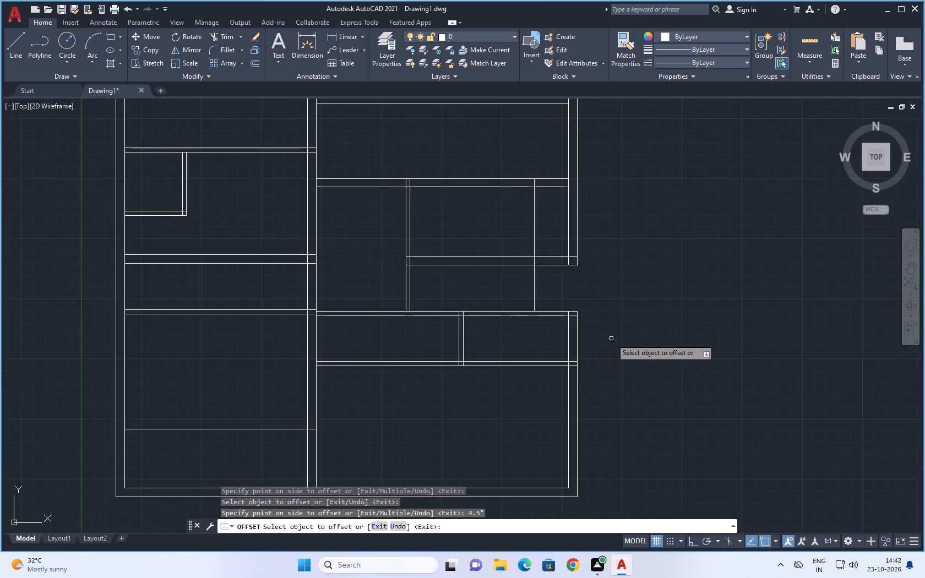
middle_drag(611, 339, 613, 316)
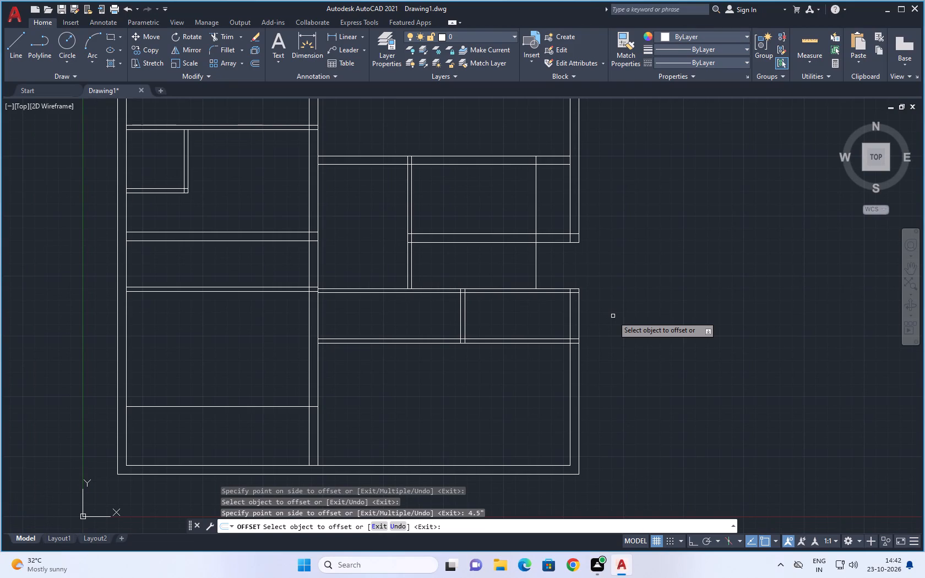
scroll(616, 325, down, 1)
middle_drag(618, 328, 595, 312)
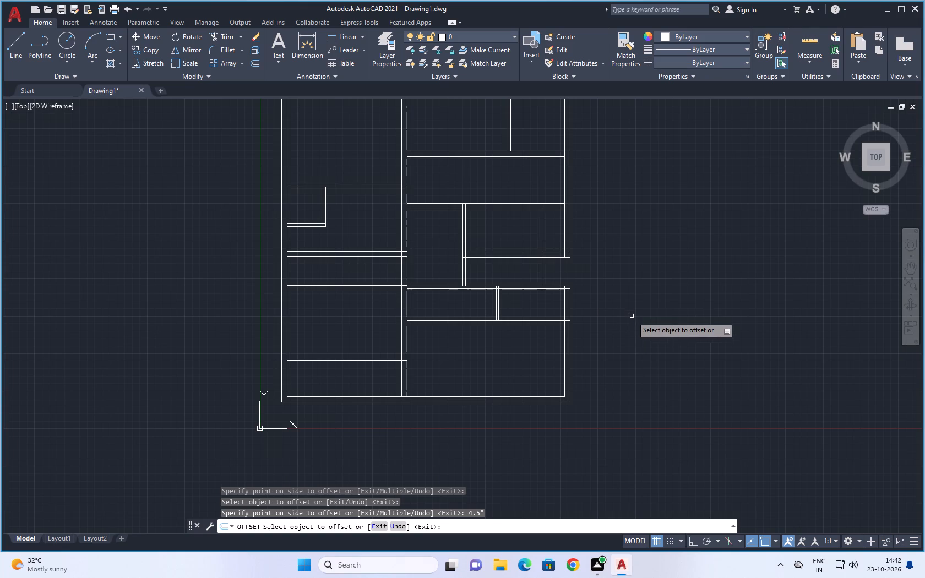
Extend both lines of the lower right-side vertical partition down to the bottom outer wall's inner line.
scroll(632, 317, down, 1)
middle_drag(627, 302, 606, 326)
key(Escape)
key(Escape)
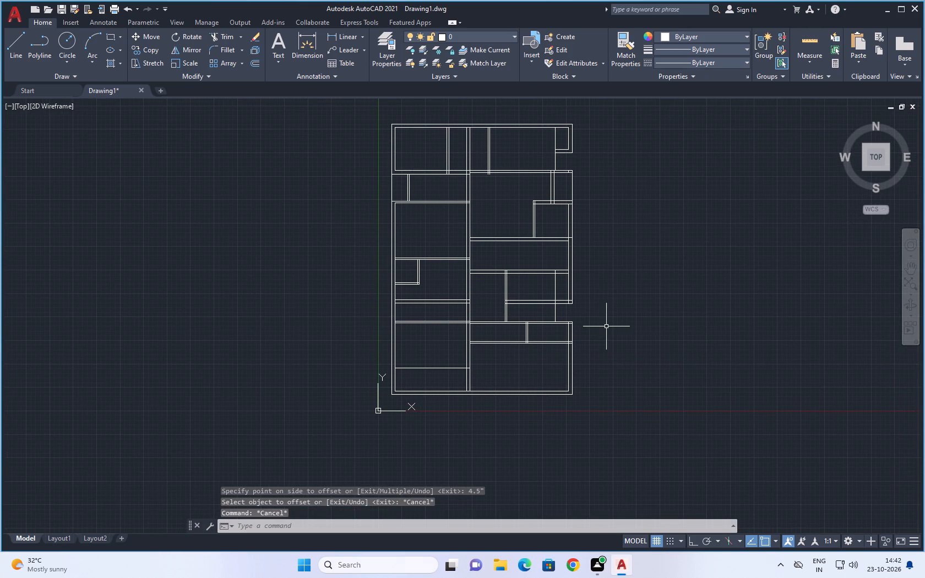
text(EX)
key(space)
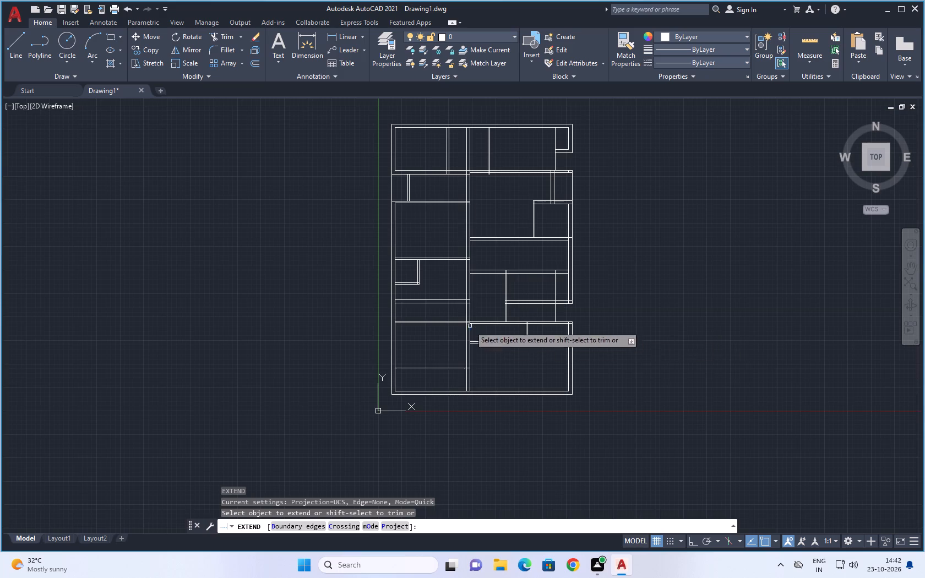
scroll(474, 320, up, 2)
drag(592, 302, 540, 314)
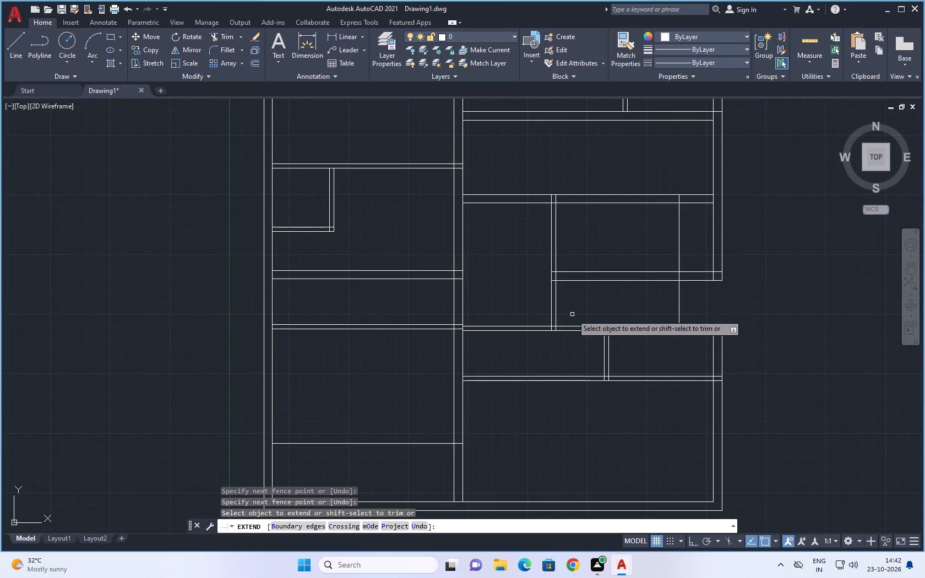
drag(574, 310, 544, 319)
drag(584, 353, 553, 364)
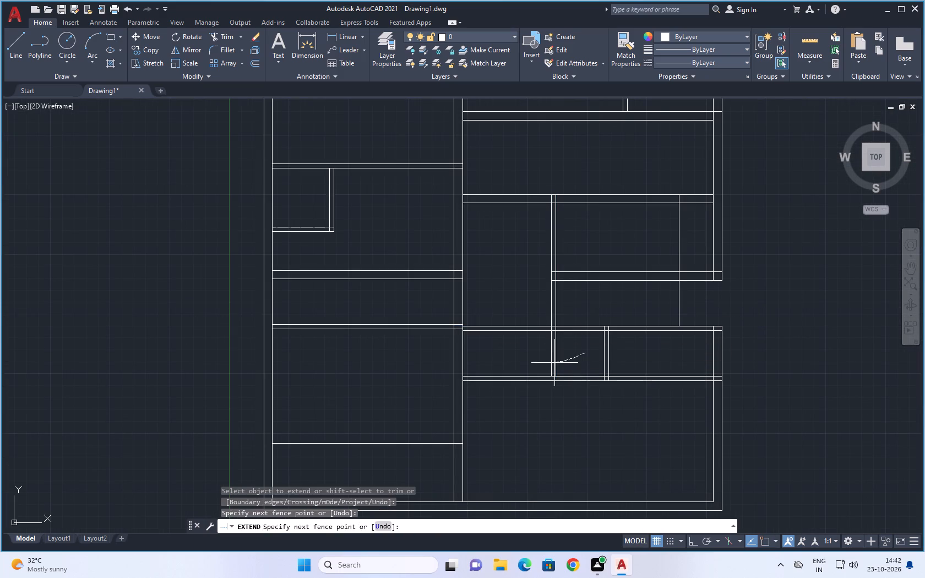
drag(553, 364, 544, 364)
drag(565, 362, 545, 368)
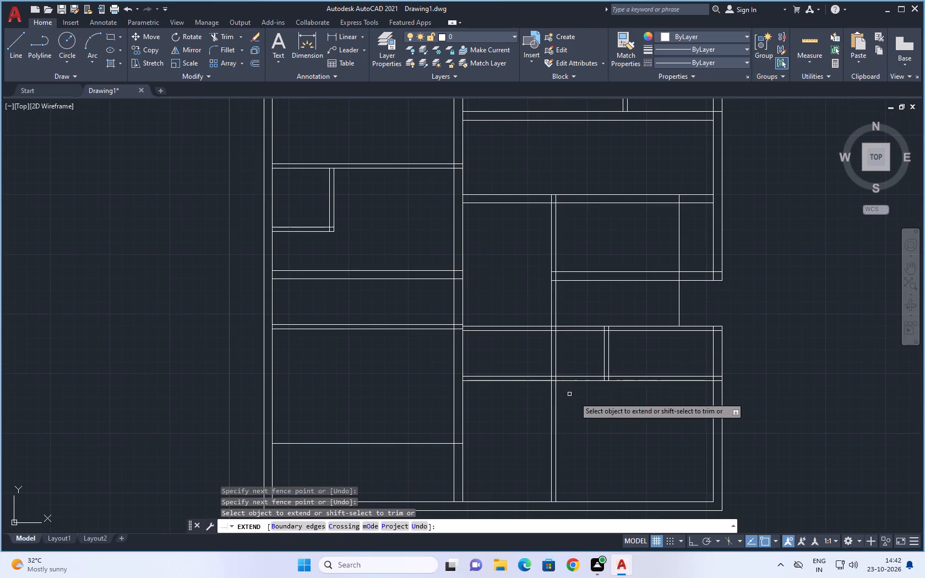
scroll(594, 412, down, 1)
middle_drag(817, 384, 737, 375)
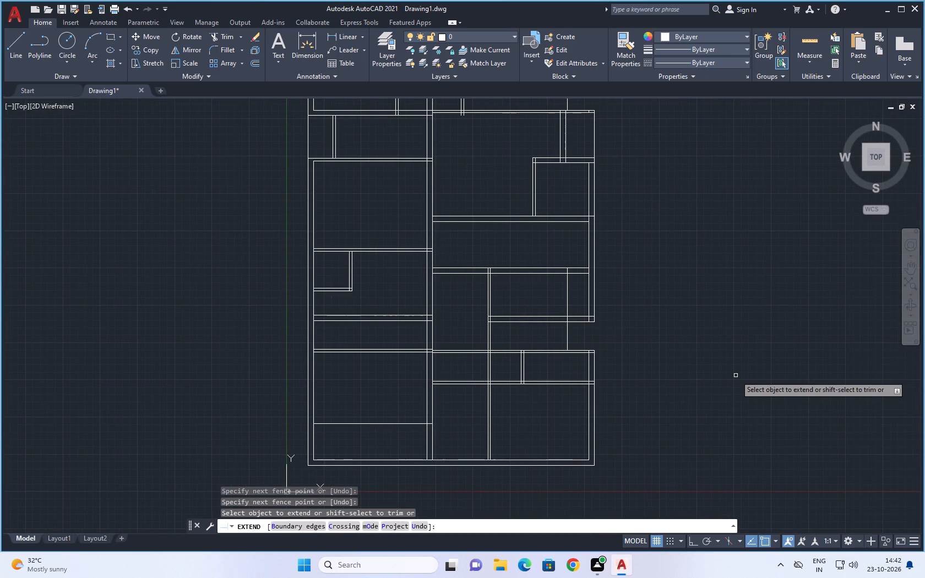
scroll(736, 375, down, 1)
middle_drag(737, 373, 641, 374)
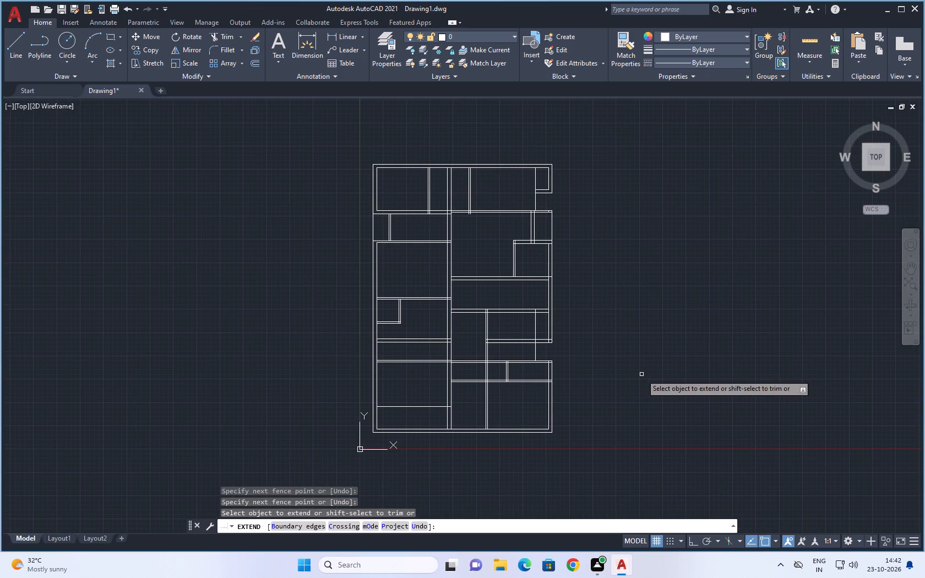
key(Escape)
key(Escape)
Examine the lower right-side rooms around the extended vertical partition and its crossings with the horizontal partitions.
middle_drag(641, 374, 639, 364)
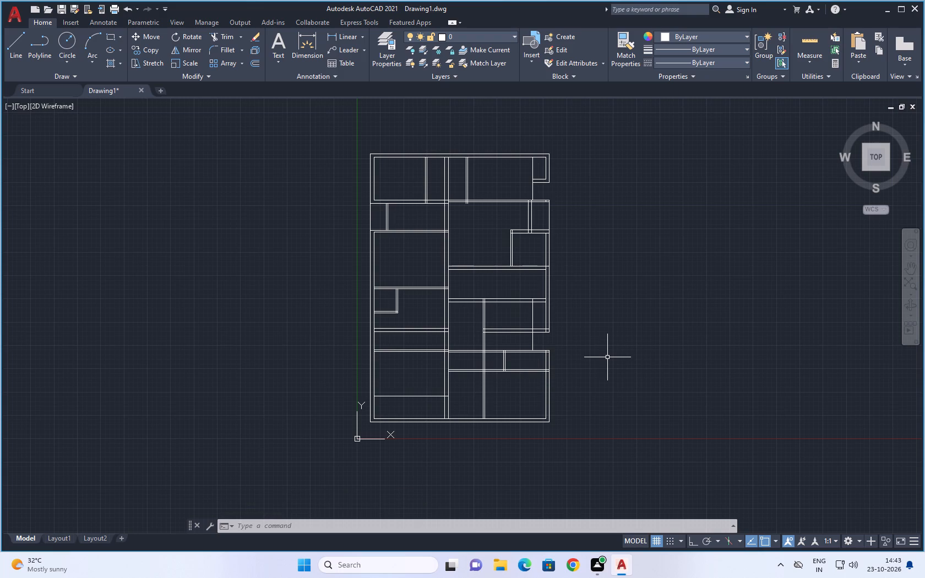
middle_drag(607, 357, 611, 328)
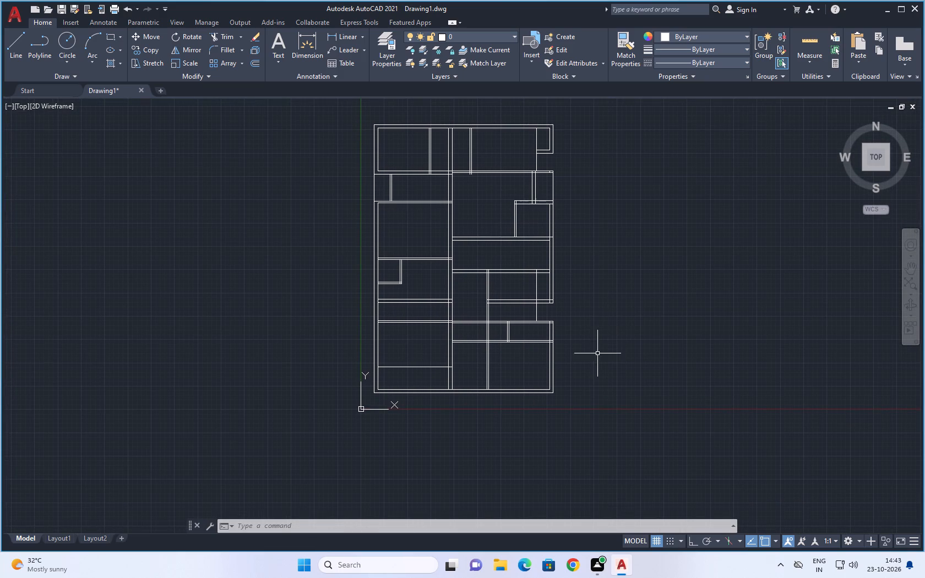
scroll(597, 353, up, 1)
middle_drag(594, 341, 715, 351)
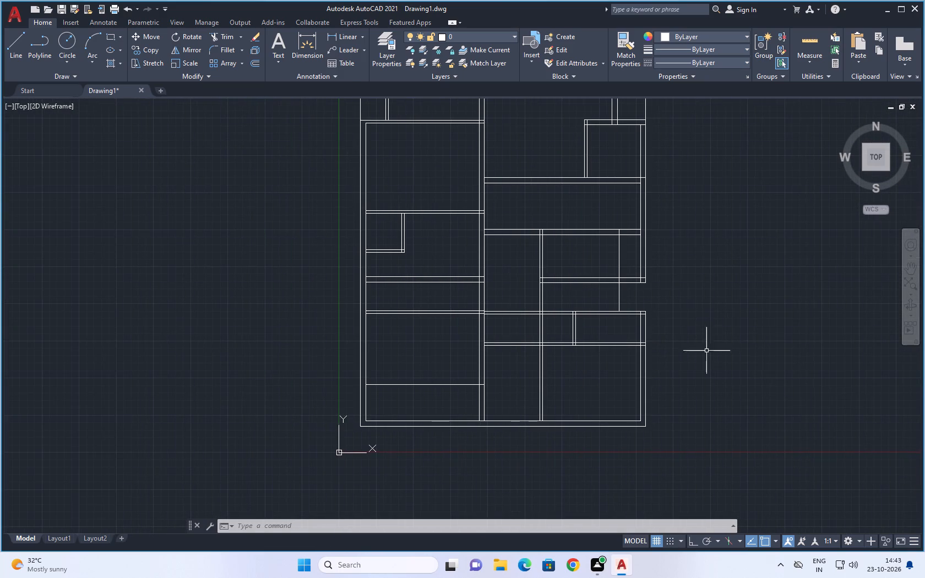
scroll(690, 344, up, 1)
middle_drag(659, 321, 668, 340)
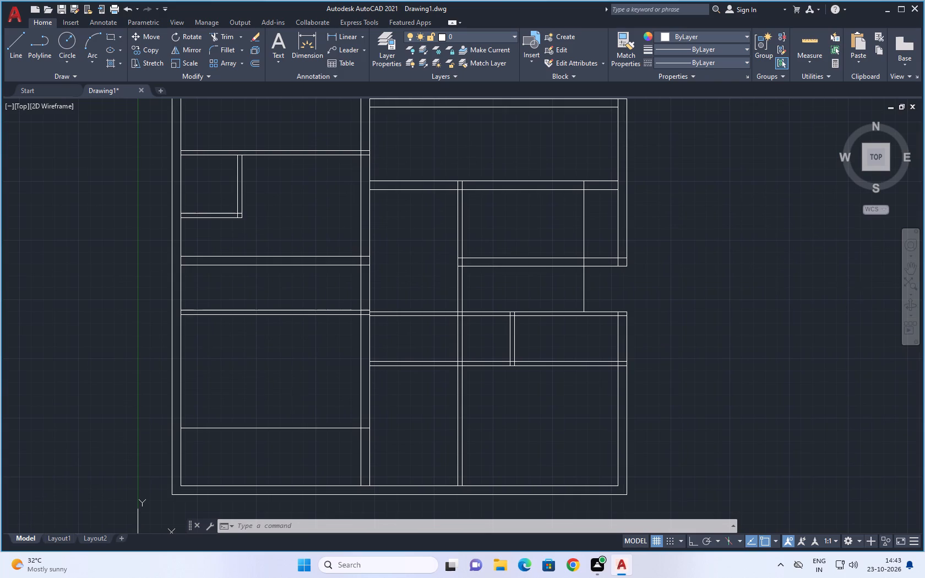
scroll(668, 340, down, 1)
middle_drag(696, 327, 667, 330)
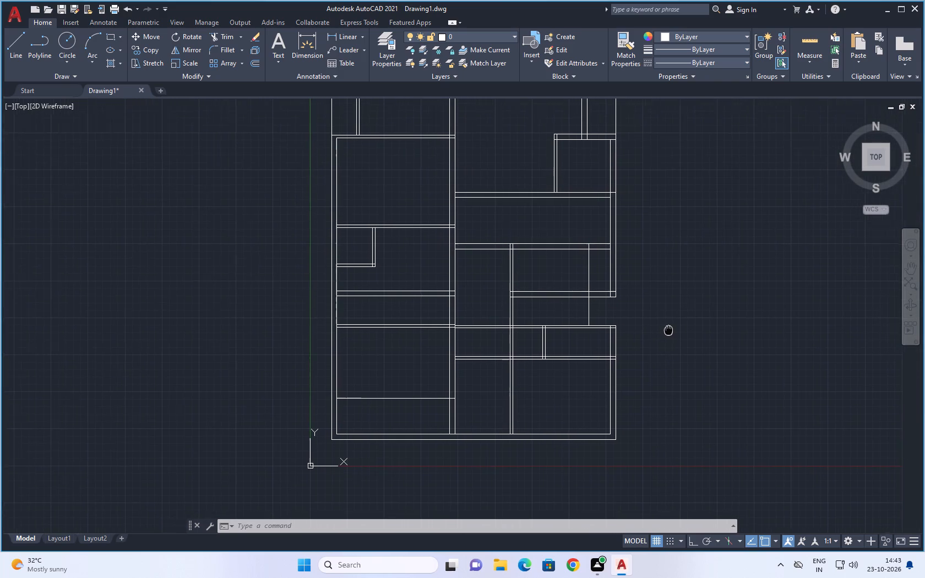
middle_drag(667, 330, 657, 328)
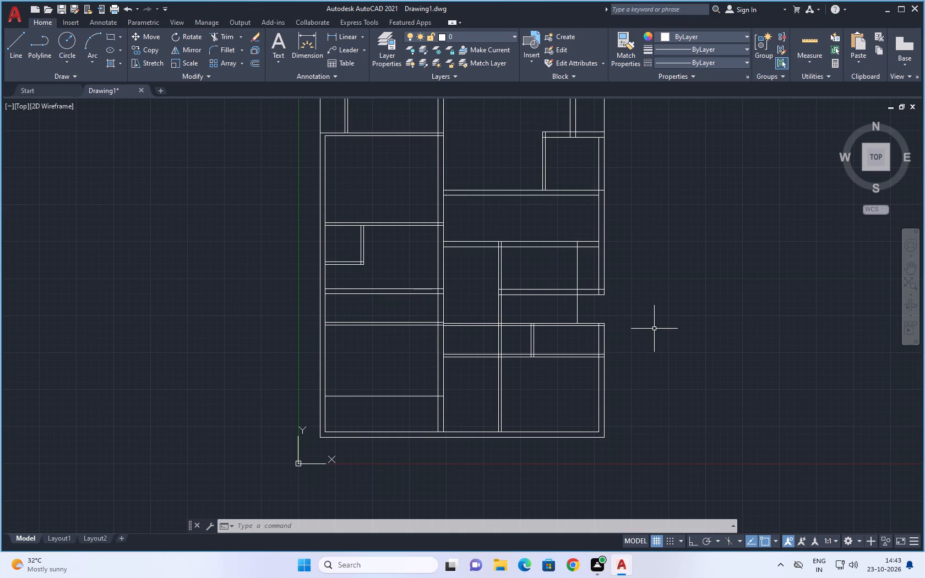
Trim the two lowest right-side horizontal partitions between the central wall and the extended vertical partition.
click(219, 39)
drag(485, 289, 480, 365)
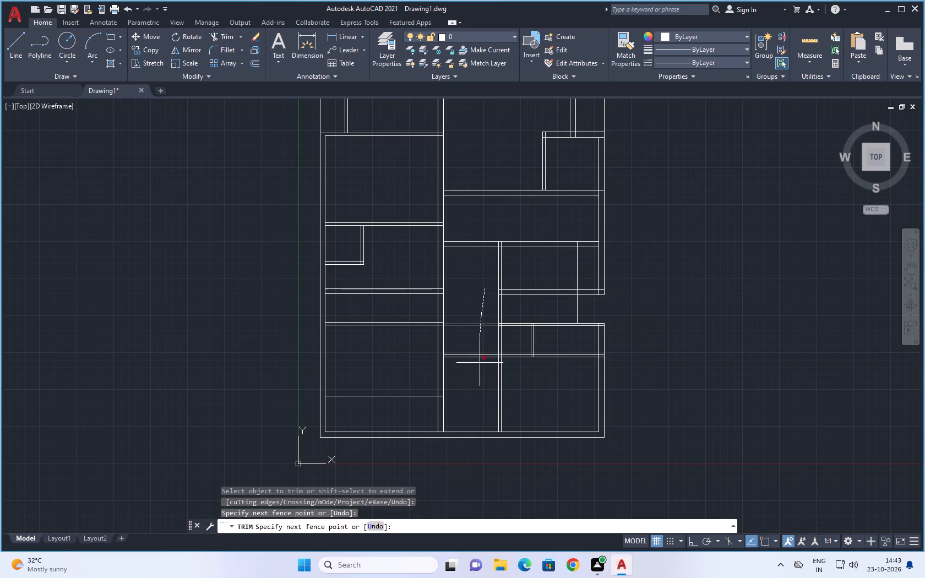
drag(480, 365, 477, 388)
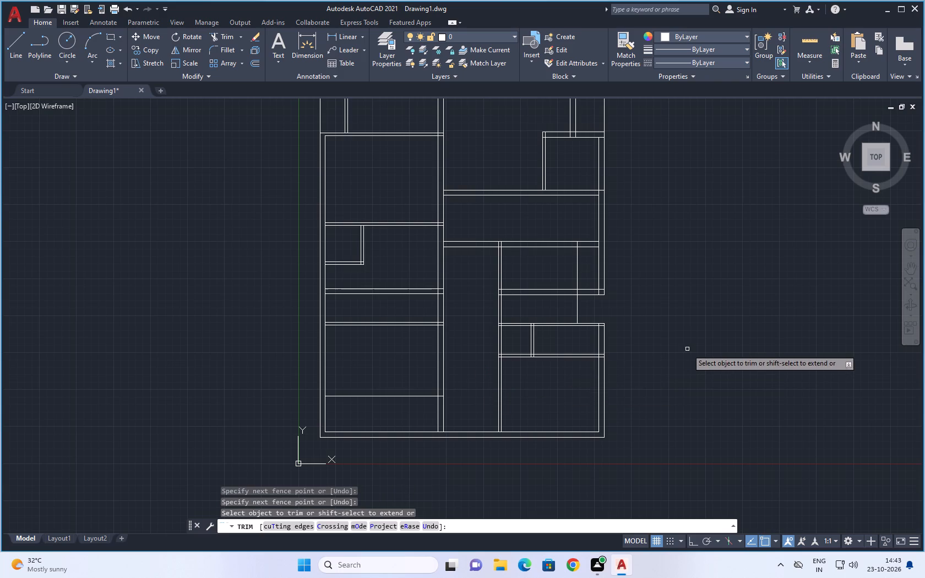
middle_drag(678, 349, 649, 349)
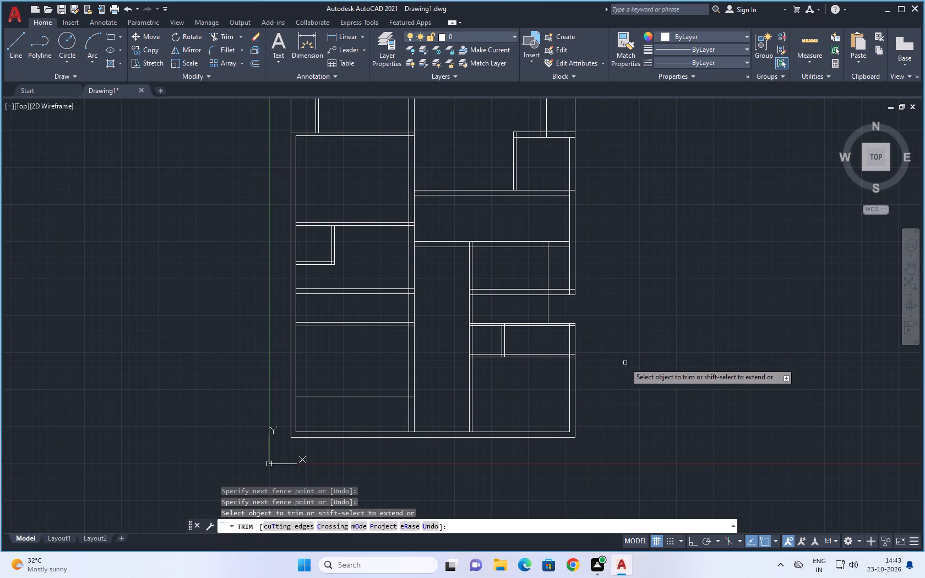
scroll(503, 380, up, 1)
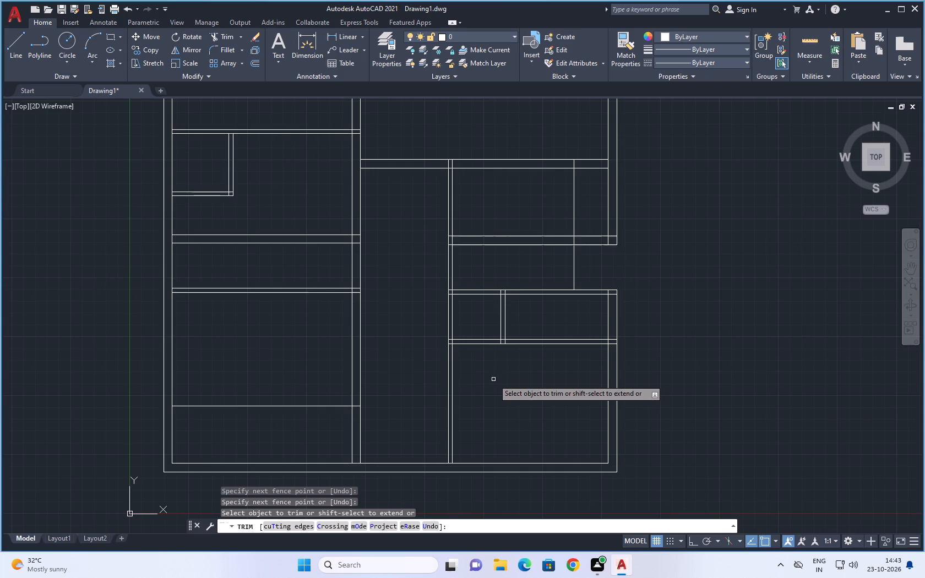
key(Escape)
key(Escape)
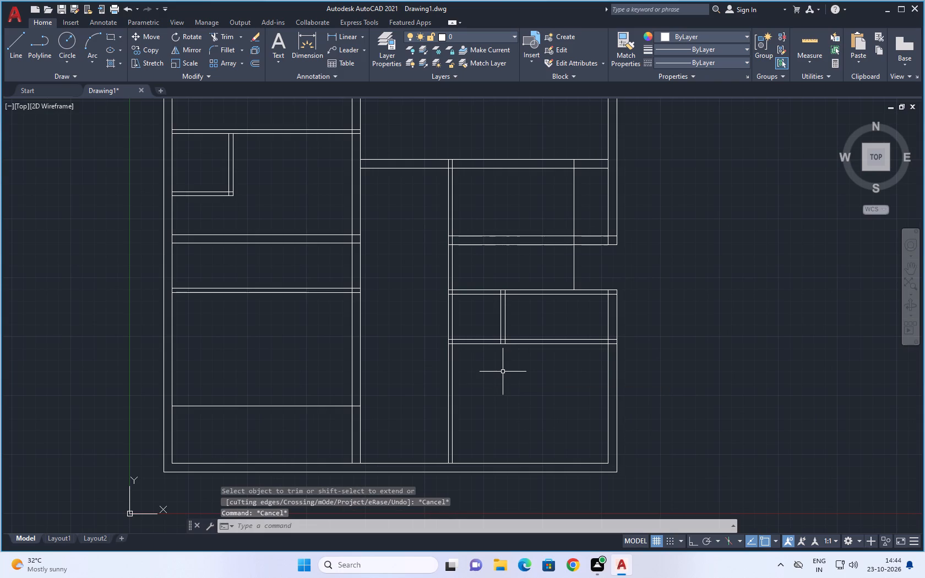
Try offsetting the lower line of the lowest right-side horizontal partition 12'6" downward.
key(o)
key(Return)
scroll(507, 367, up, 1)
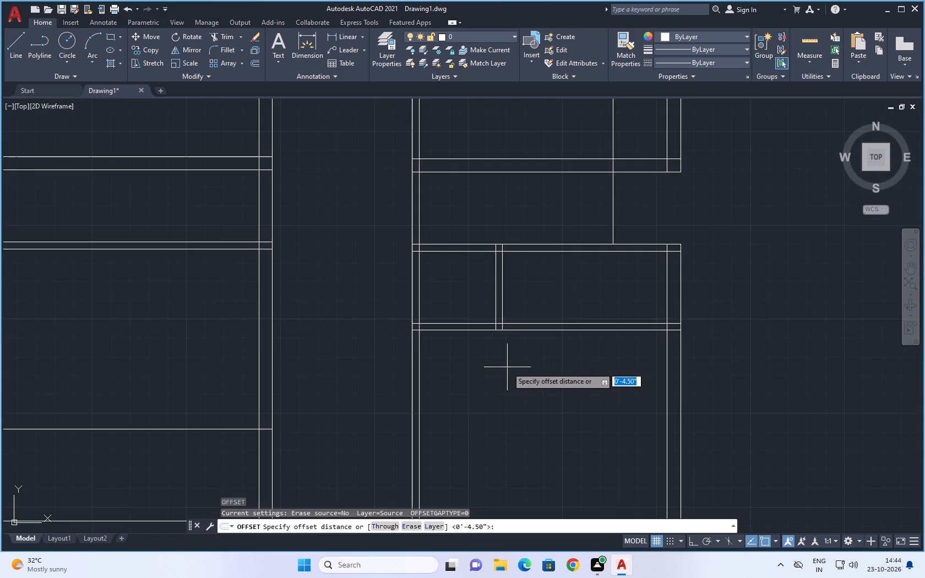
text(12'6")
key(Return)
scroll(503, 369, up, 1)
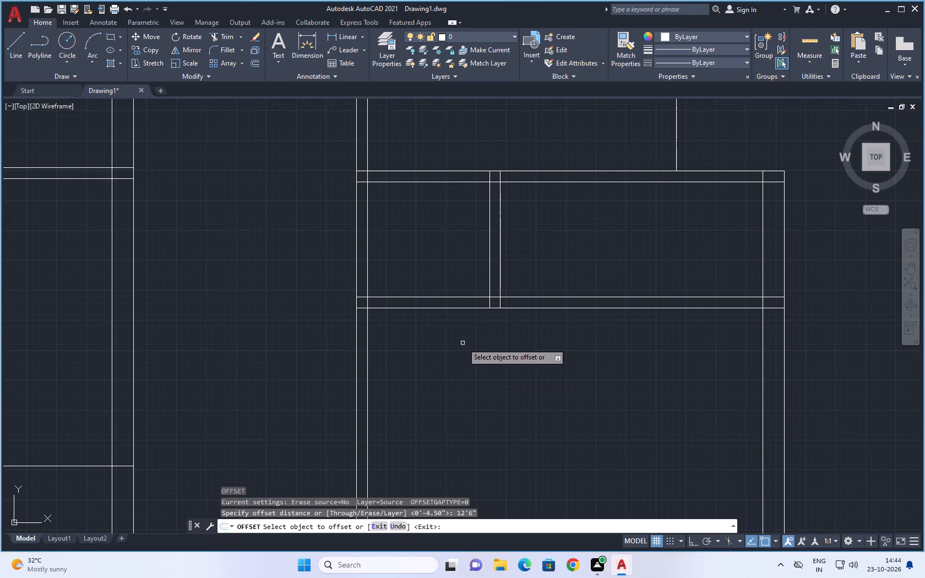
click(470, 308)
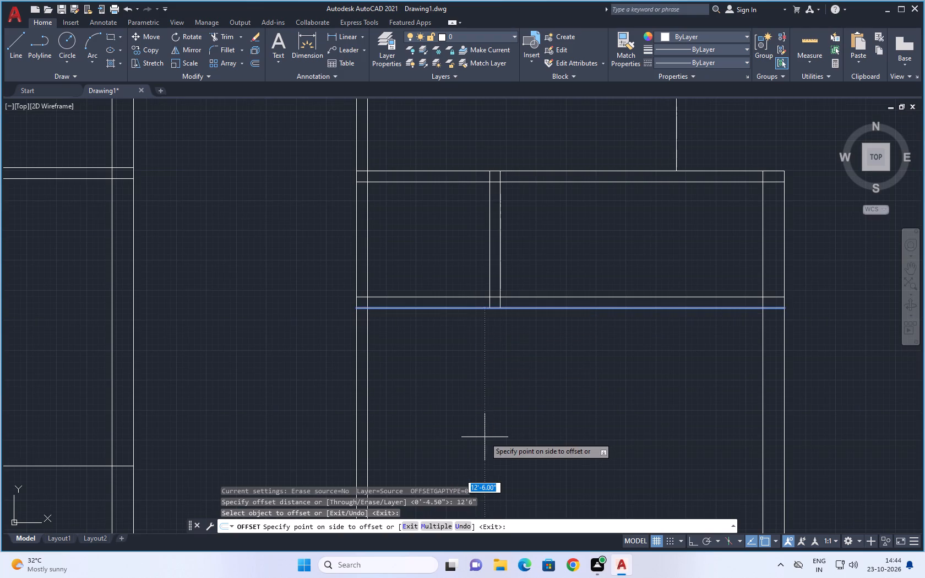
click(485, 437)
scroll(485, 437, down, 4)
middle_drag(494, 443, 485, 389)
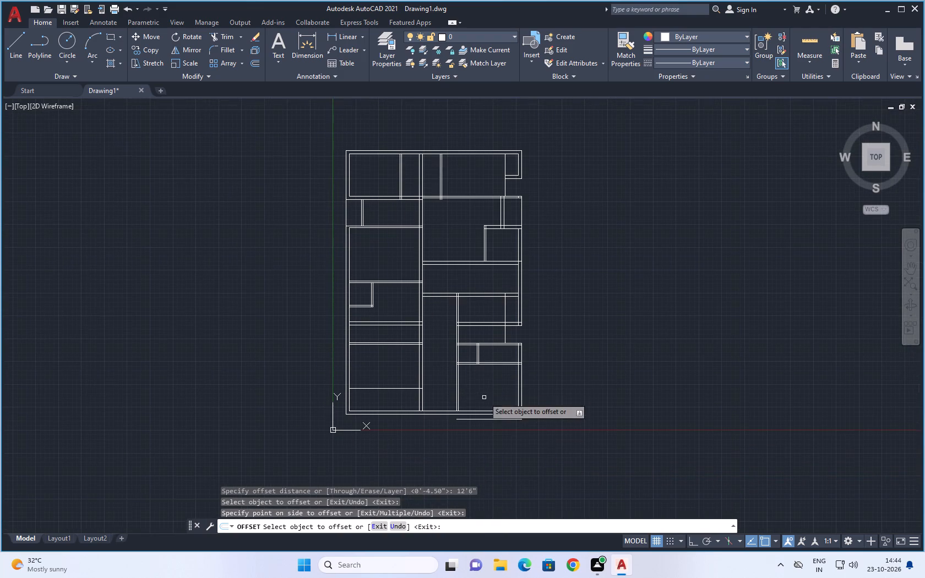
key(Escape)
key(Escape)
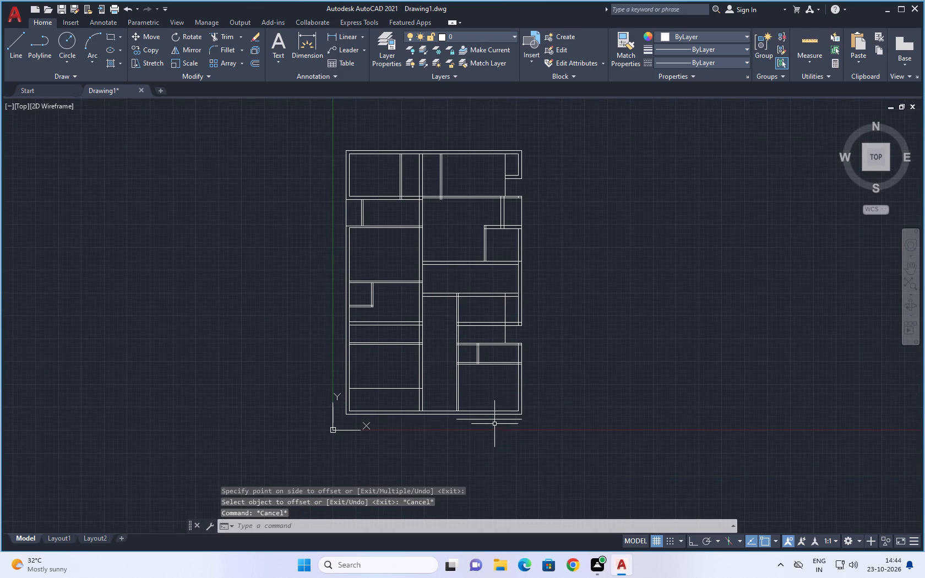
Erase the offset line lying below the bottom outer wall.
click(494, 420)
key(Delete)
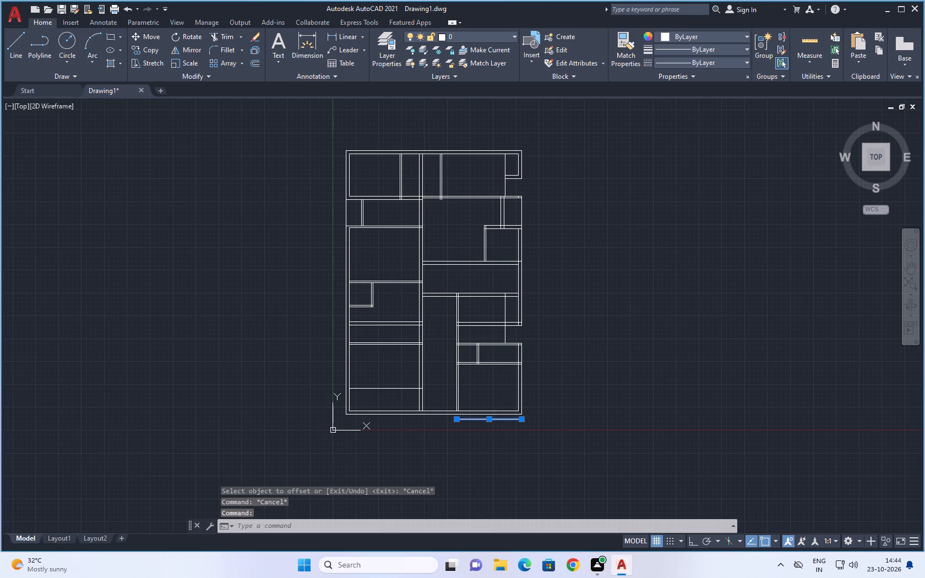
Offset the lower line of the lowest right-side horizontal partition 7' downward into the bottom room.
middle_drag(498, 433, 483, 418)
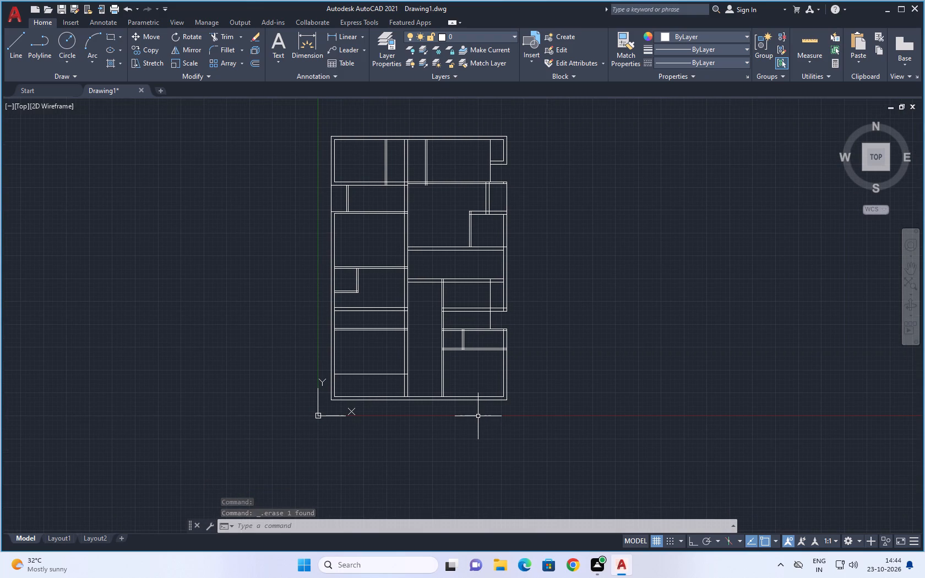
scroll(463, 378, up, 1)
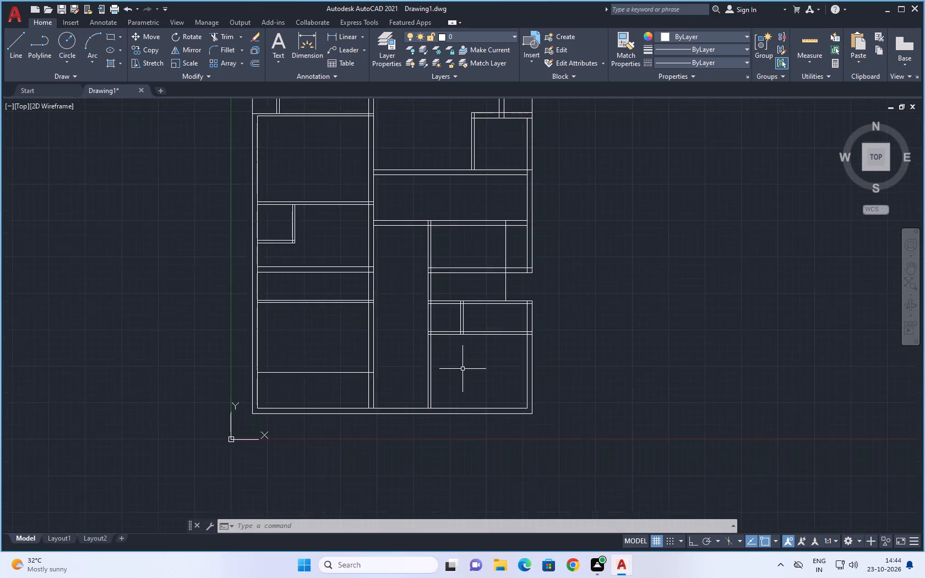
scroll(463, 368, up, 2)
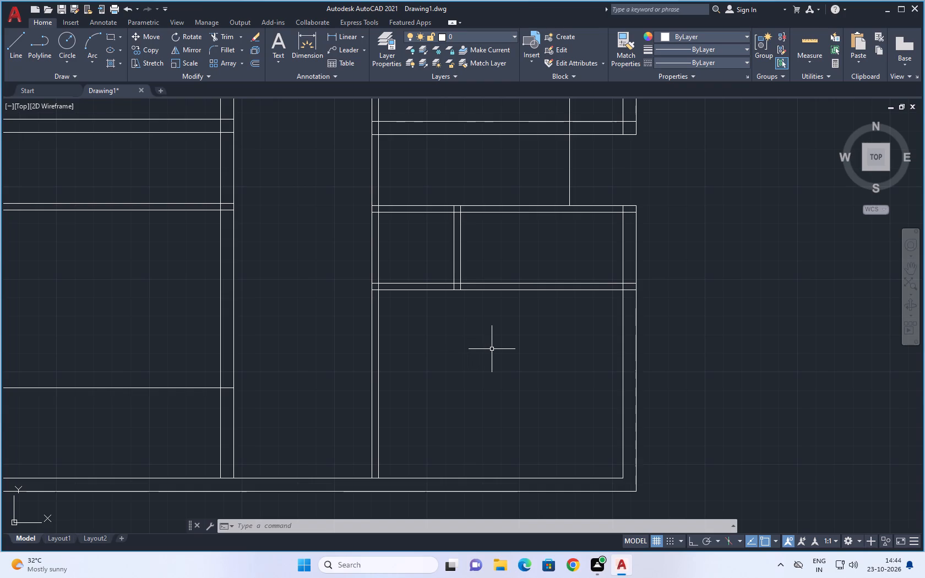
key(o)
key(Return)
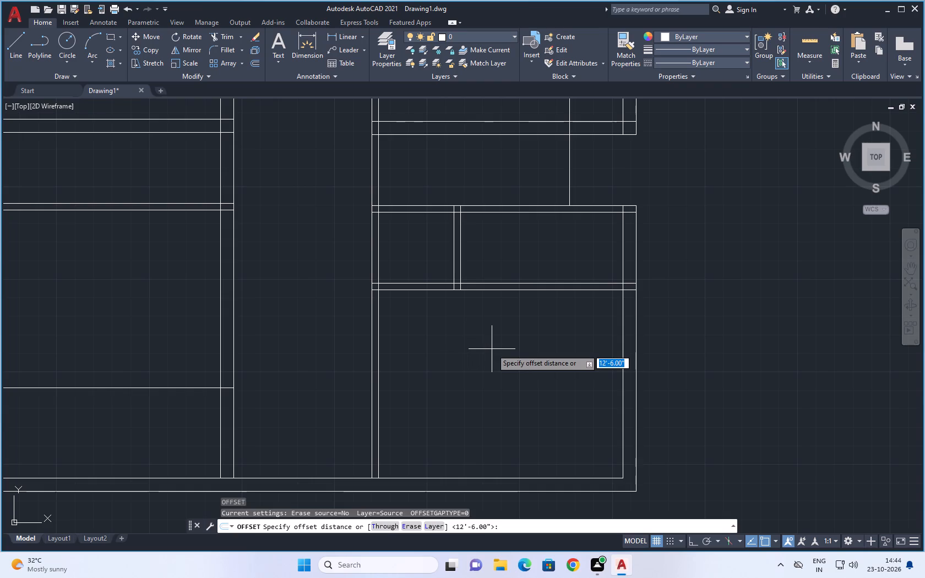
text(7')
key(Return)
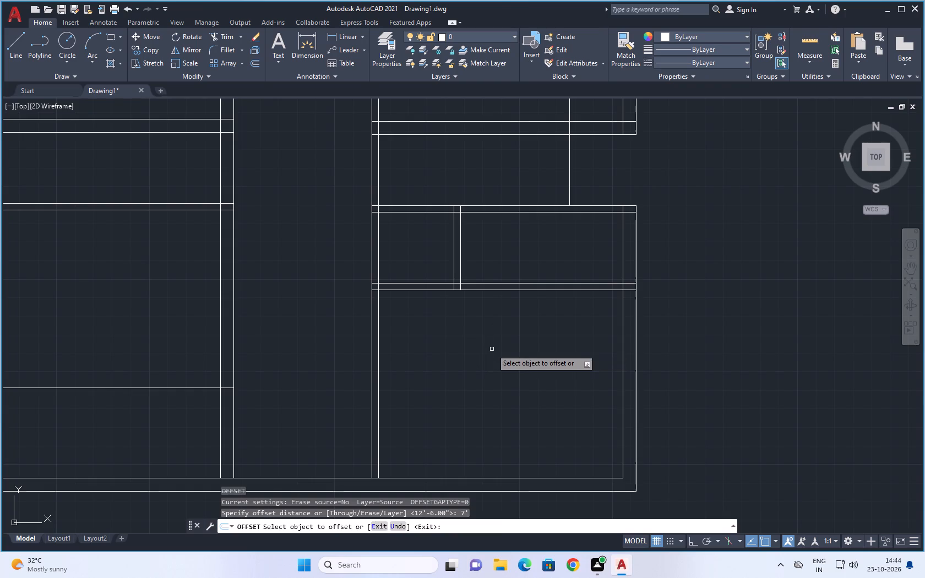
click(472, 291)
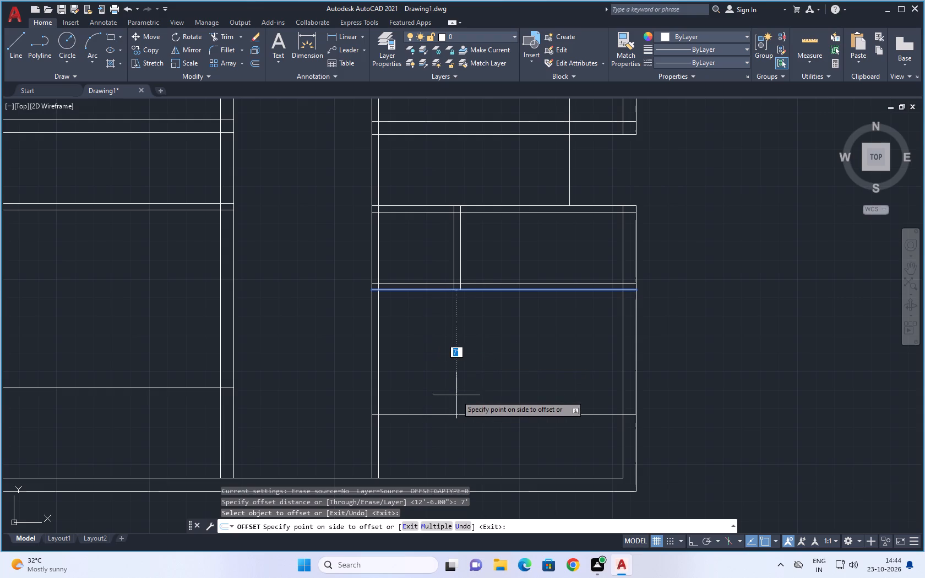
click(470, 404)
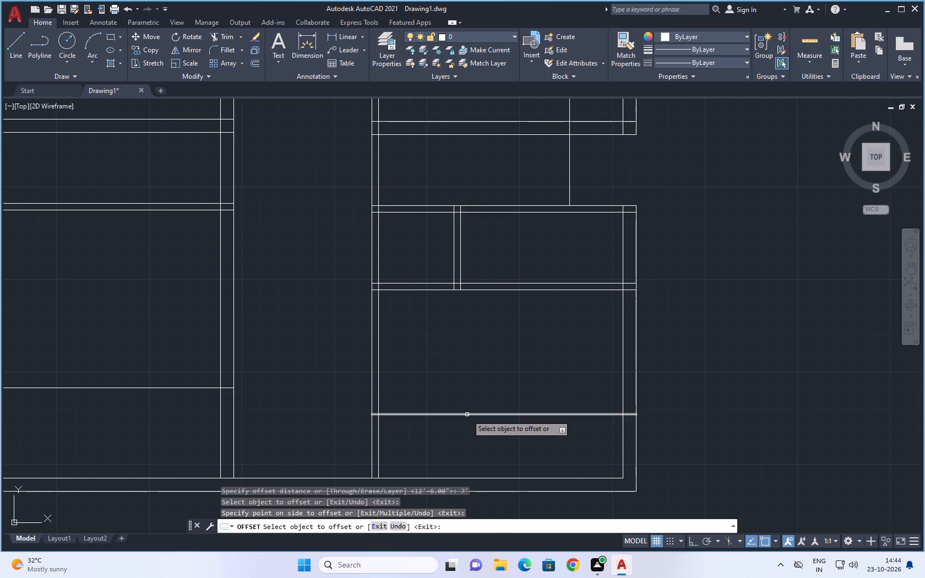
Offset the new horizontal line in the bottom right room 9" downward to give the wall its thickness.
click(467, 415)
text(9")
key(Return)
scroll(482, 443, down, 1)
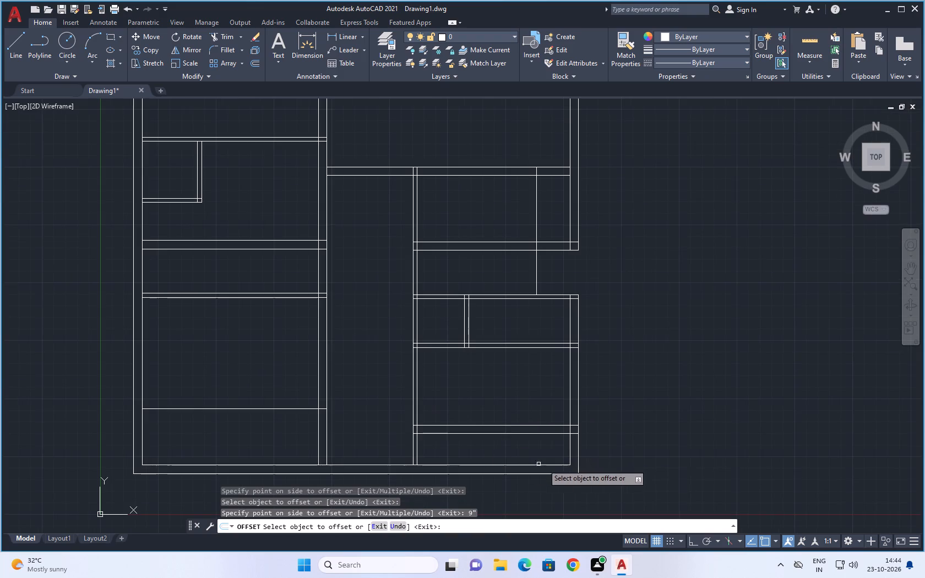
middle_drag(673, 437, 656, 401)
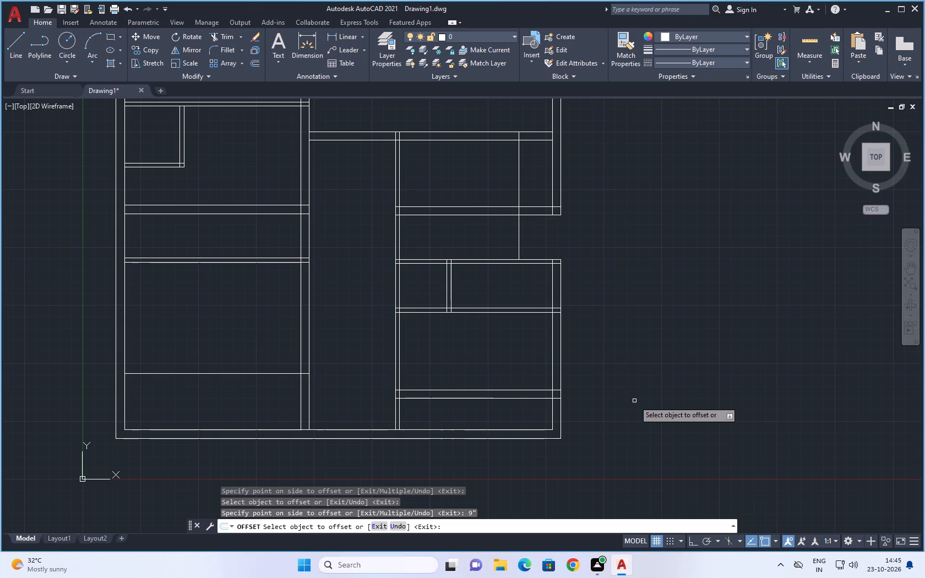
scroll(639, 401, down, 2)
middle_drag(643, 401, 639, 361)
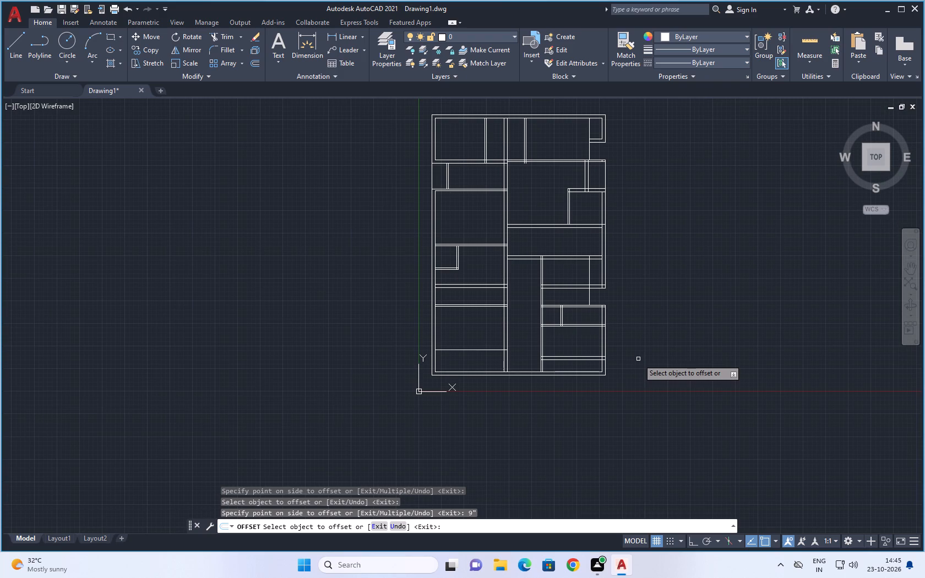
scroll(662, 301, down, 1)
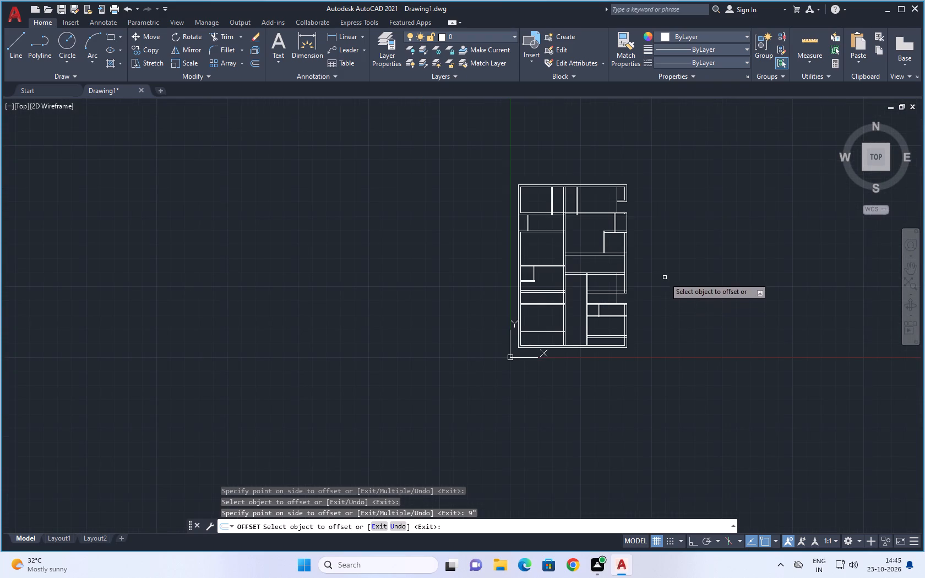
Offset the left outer wall's inner line 7' inward within the narrow room between the two lower left-side horizontal partitions.
middle_drag(665, 277, 652, 290)
scroll(530, 328, up, 1)
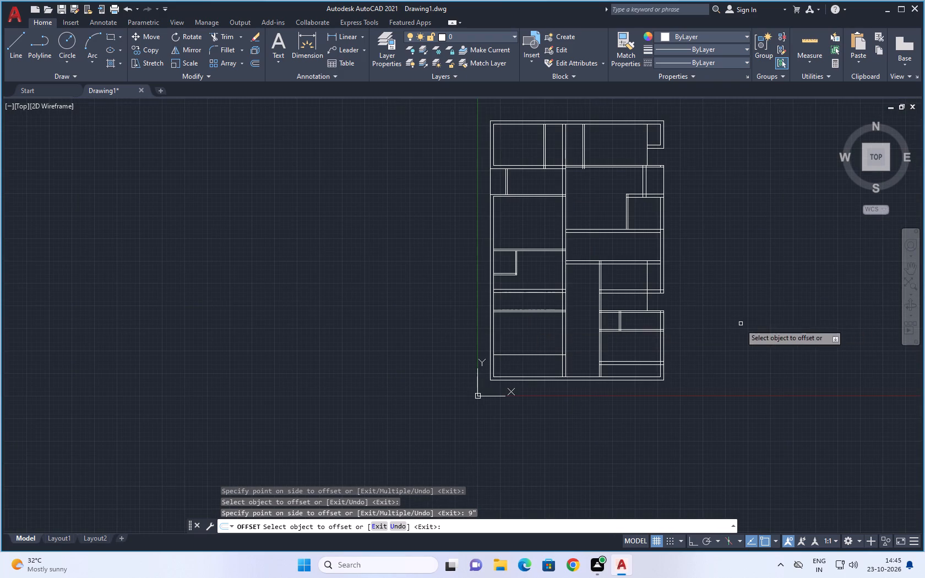
middle_drag(721, 324, 700, 275)
scroll(518, 299, up, 1)
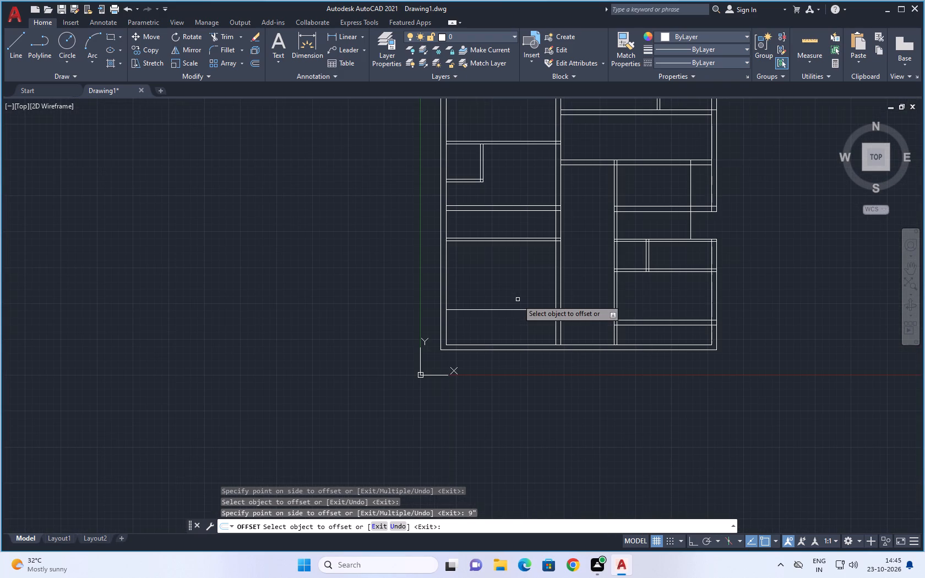
scroll(731, 302, down, 1)
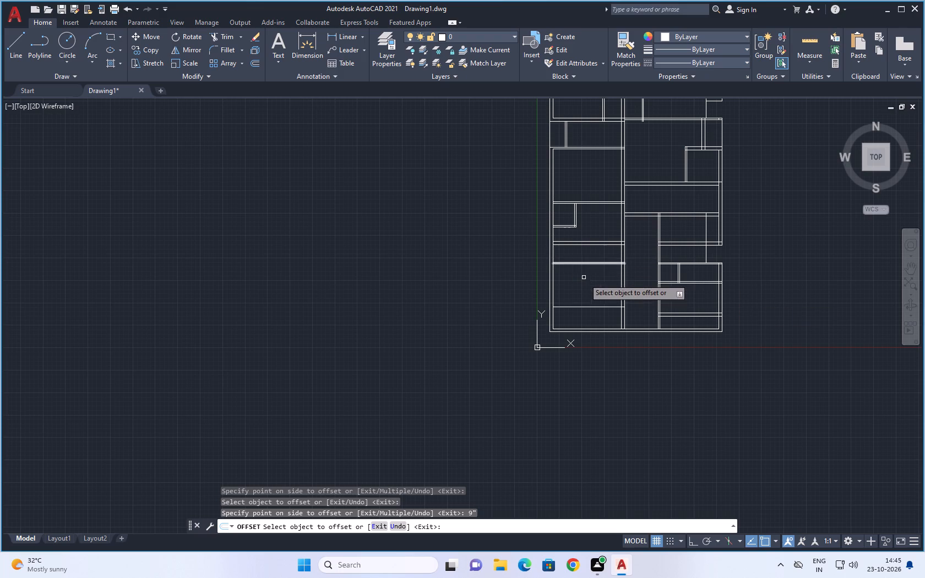
scroll(587, 288, up, 2)
middle_drag(558, 252, 529, 327)
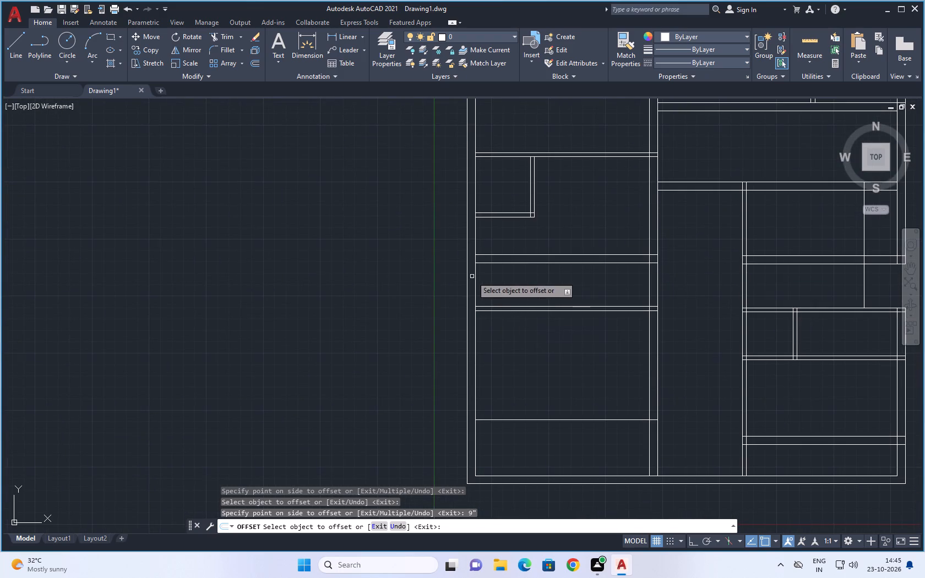
click(476, 283)
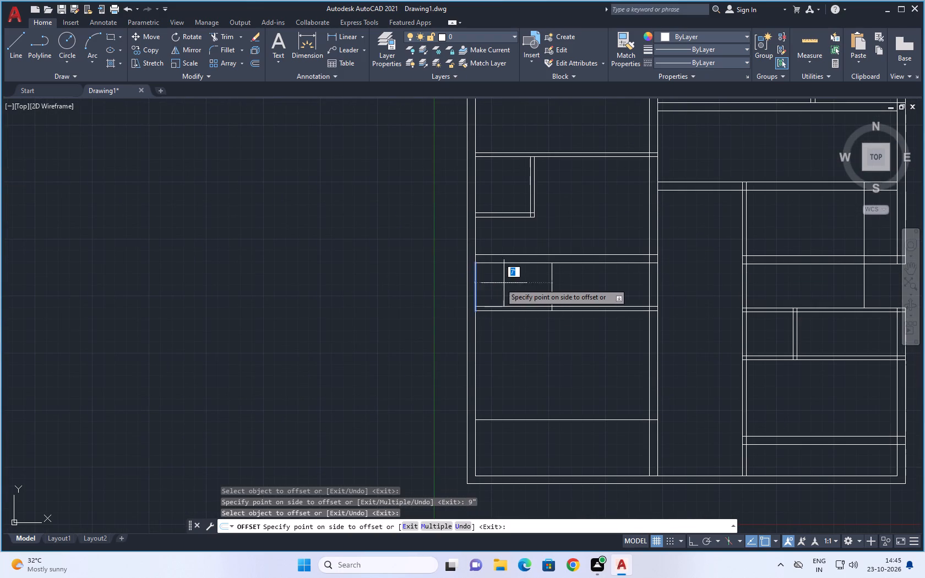
click(537, 283)
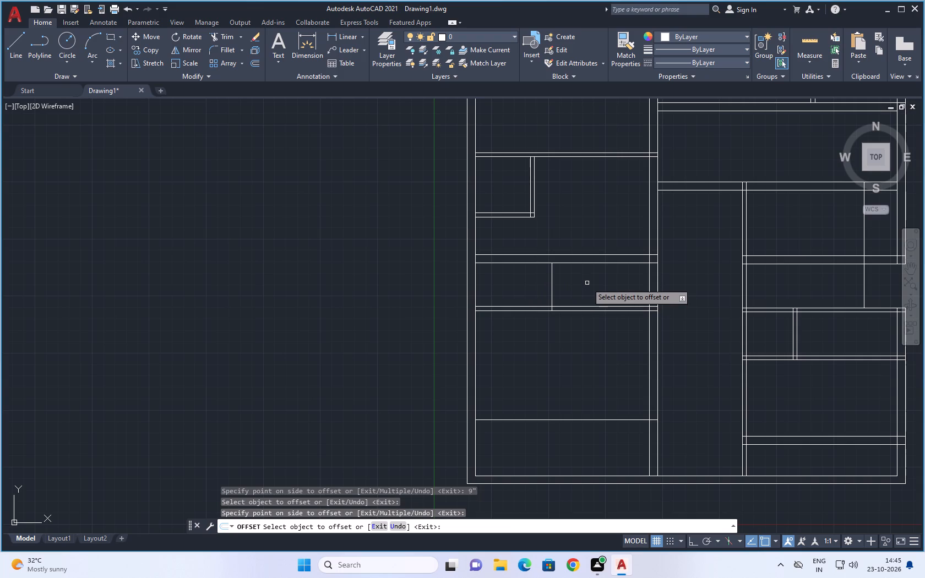
Offset the new vertical line in the narrow left-side room 4.5" to the right to give the partition its thickness.
scroll(575, 280, up, 1)
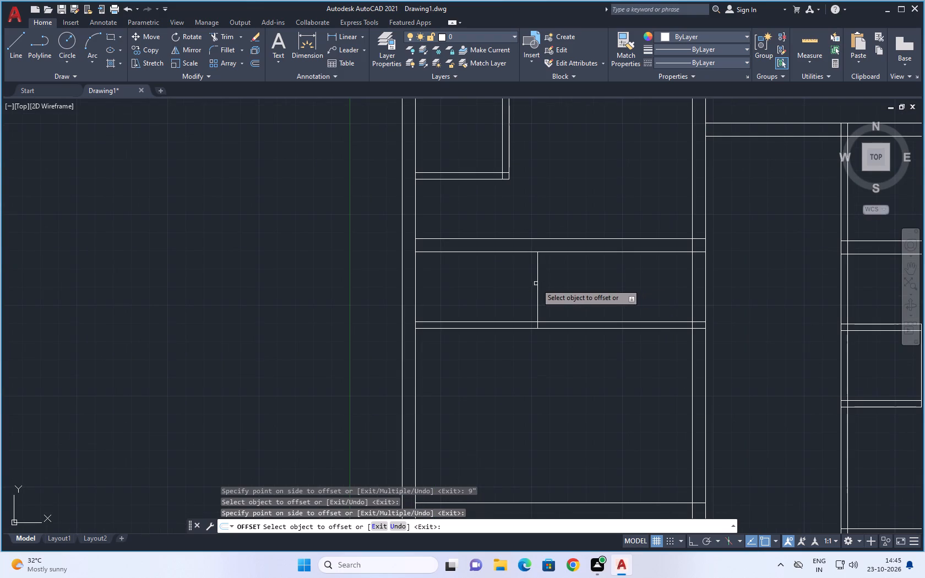
click(537, 284)
text(4.5)
key(shift+quotedbl)
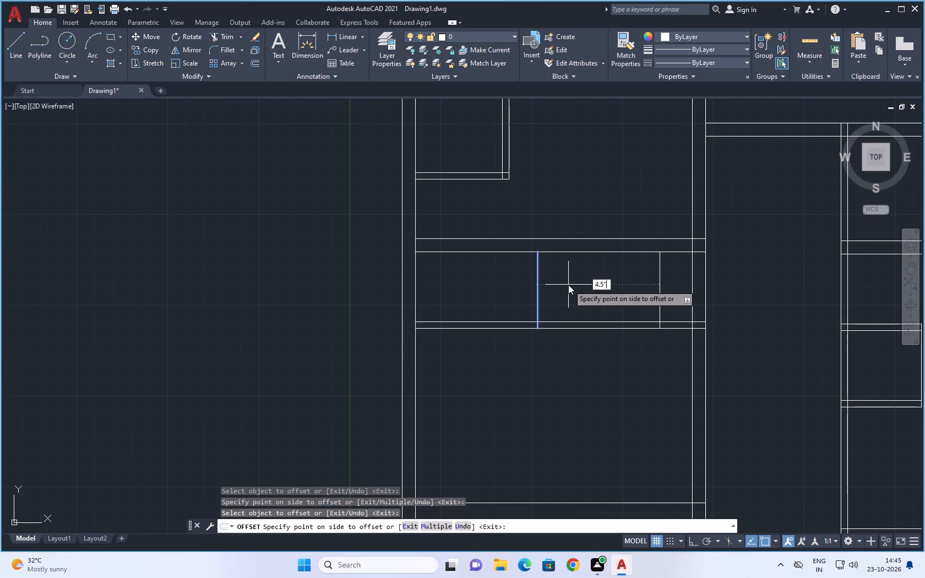
key(Return)
Offset the left outer wall's inner line 7' inward within the bottom-left room.
scroll(569, 285, down, 1)
middle_drag(575, 363, 557, 363)
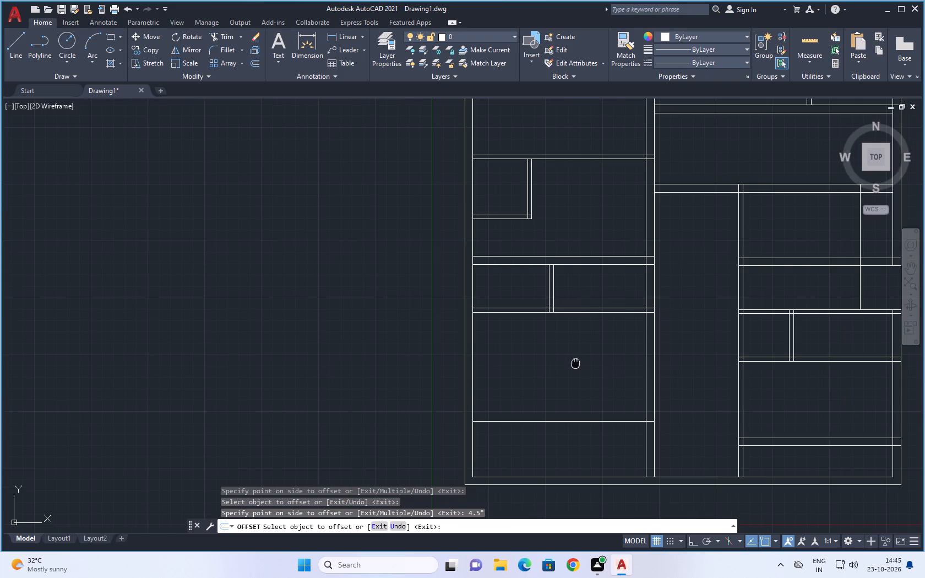
middle_drag(557, 363, 531, 356)
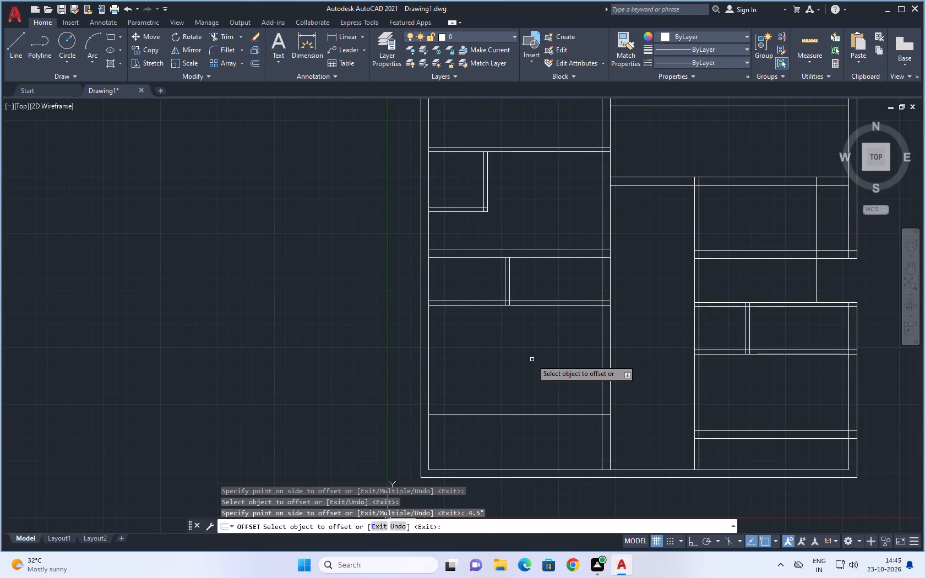
scroll(532, 359, down, 1)
middle_drag(532, 359, 511, 323)
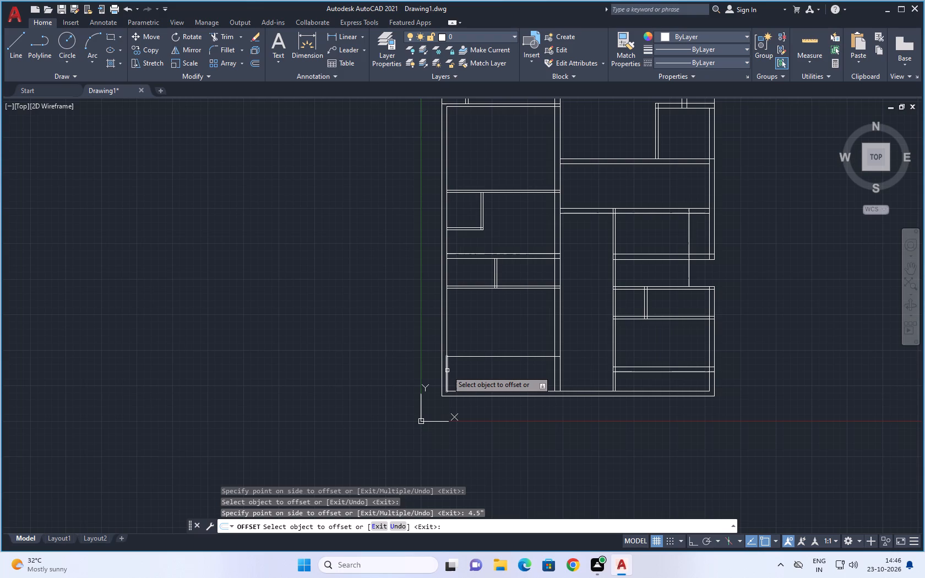
click(447, 370)
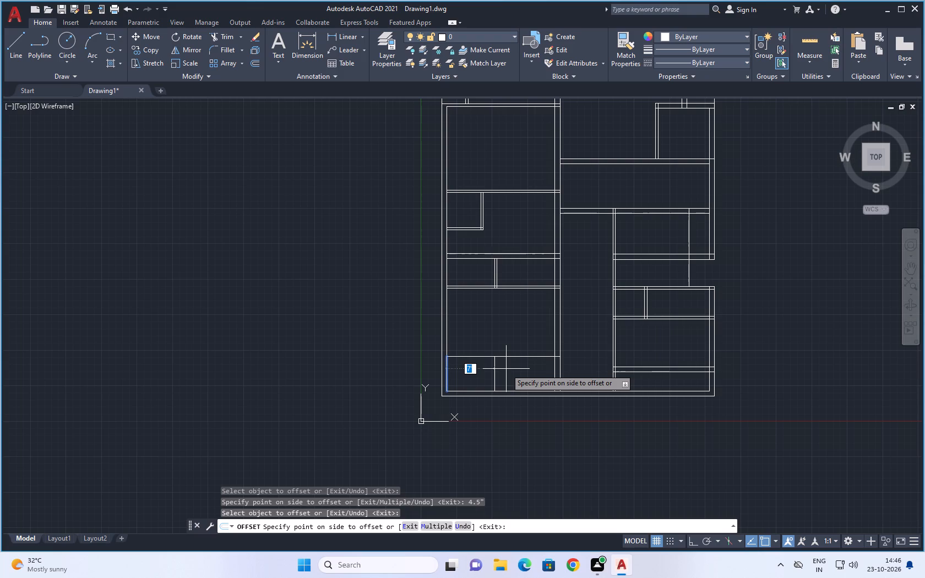
click(506, 369)
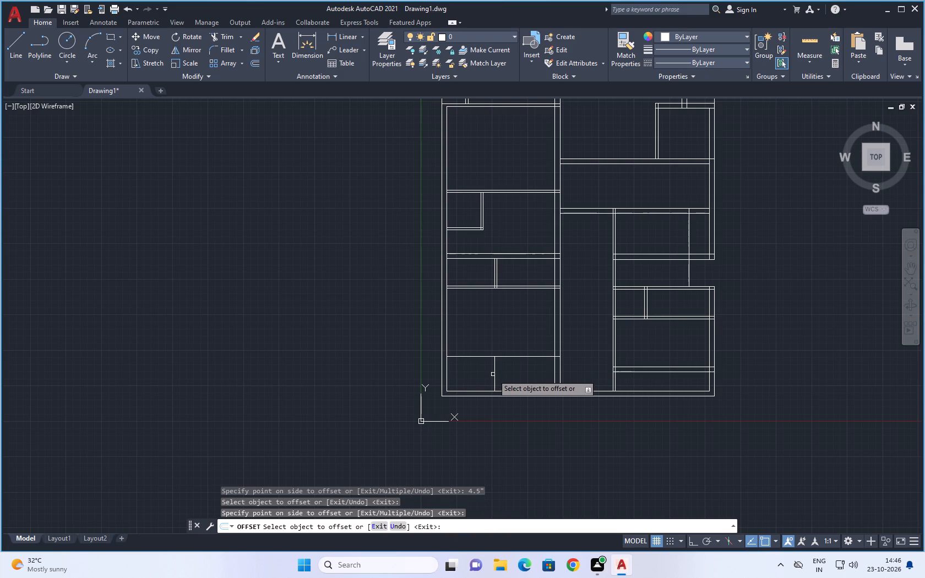
Offset the new vertical line in the bottom-left room 9" to the right to give the wall its thickness.
click(493, 375)
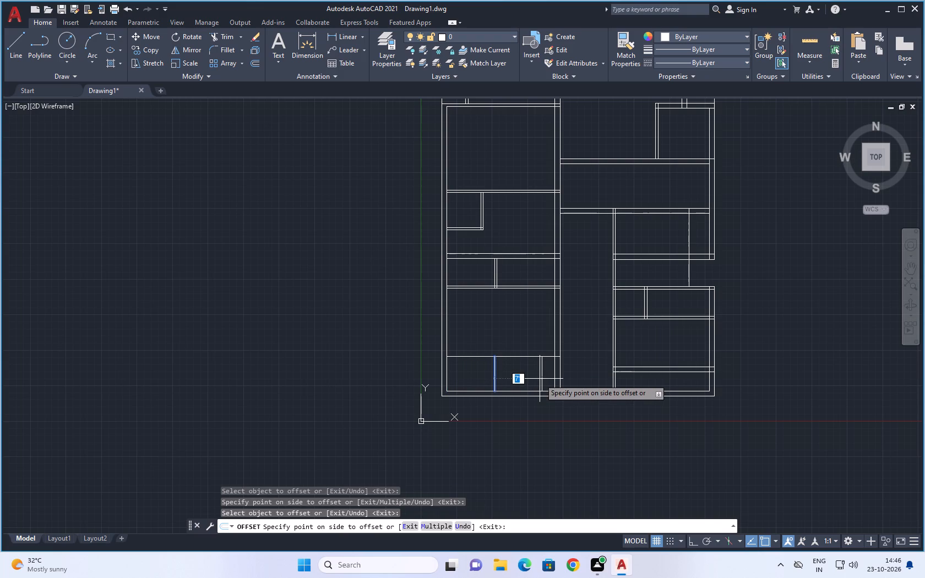
key(9)
key(shift+quotedbl)
key(Return)
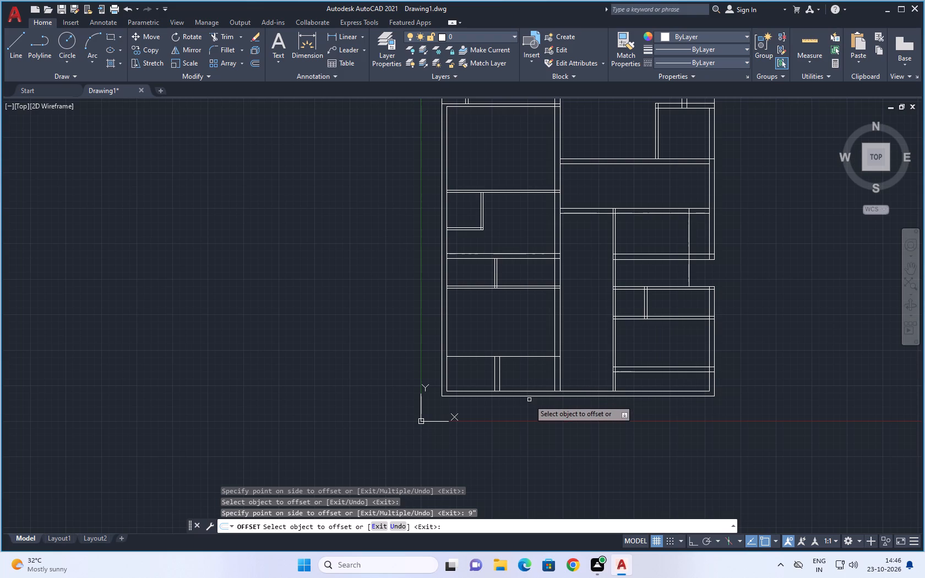
middle_drag(529, 411, 495, 450)
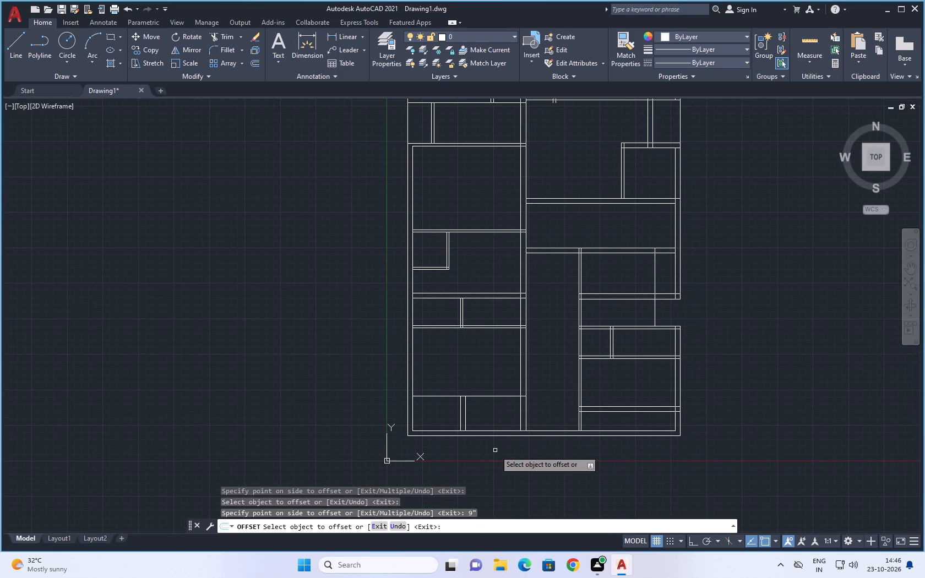
key(Escape)
key(Escape)
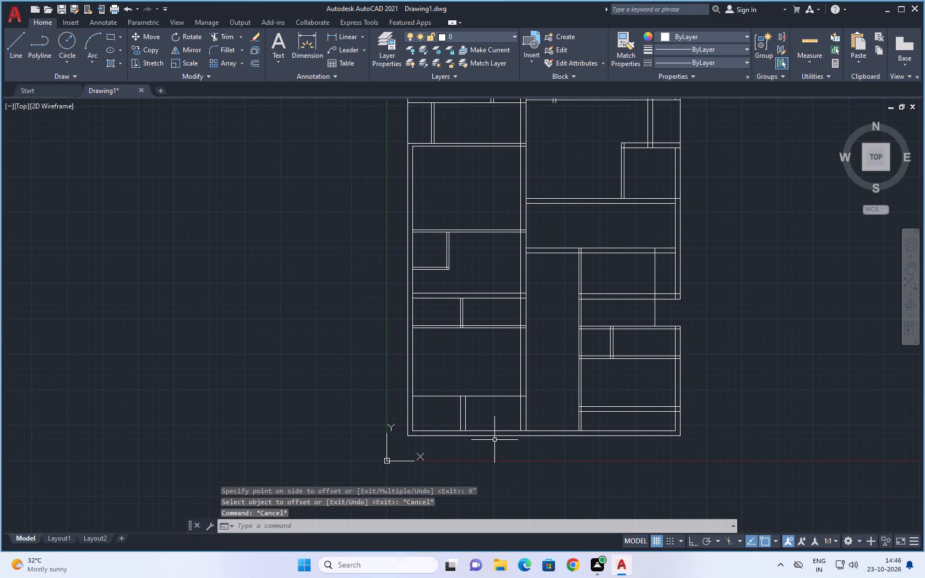
Extend both lines of the bottom-left room's vertical wall down to the outer line of the bottom wall.
scroll(490, 421, up, 2)
key(Escape)
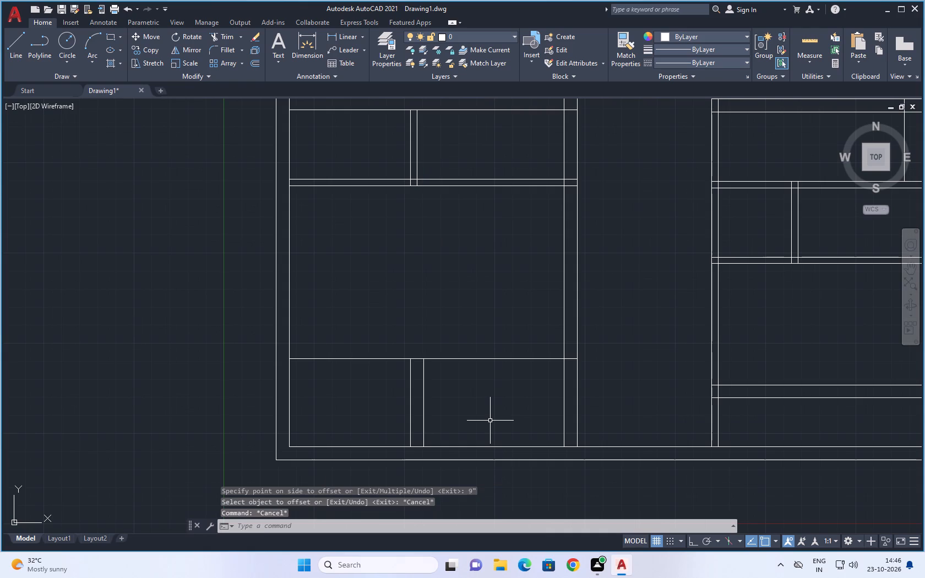
text(EX)
key(space)
drag(456, 411, 408, 417)
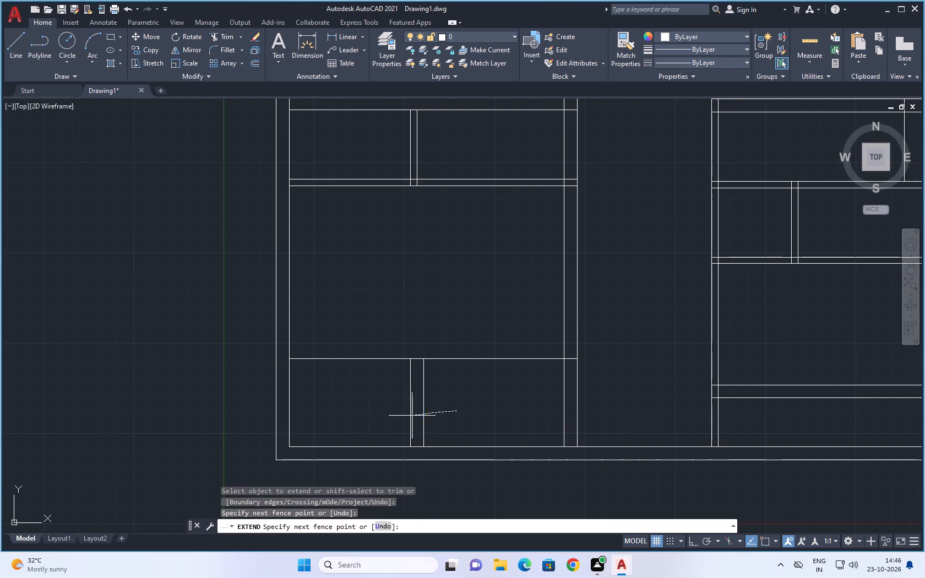
drag(408, 417, 363, 423)
Extend the long central vertical wall's lines down to the outer line of the bottom wall.
scroll(448, 411, down, 2)
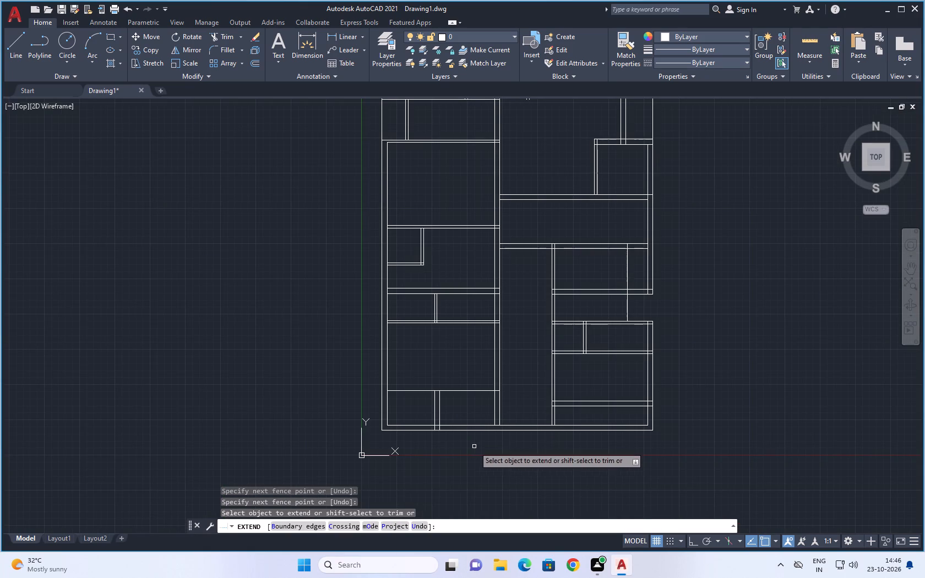
middle_drag(474, 446, 427, 462)
drag(462, 433, 448, 435)
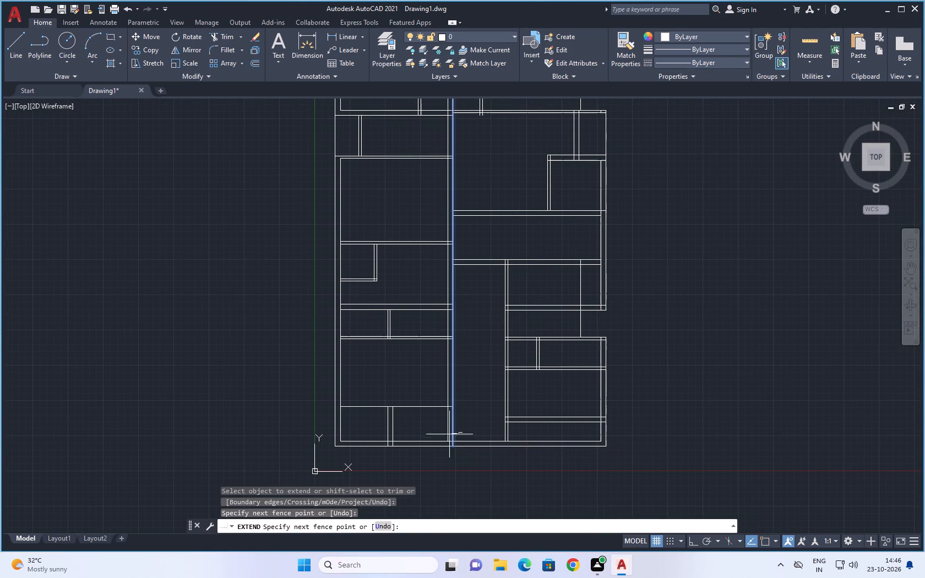
drag(448, 435, 442, 435)
key(Escape)
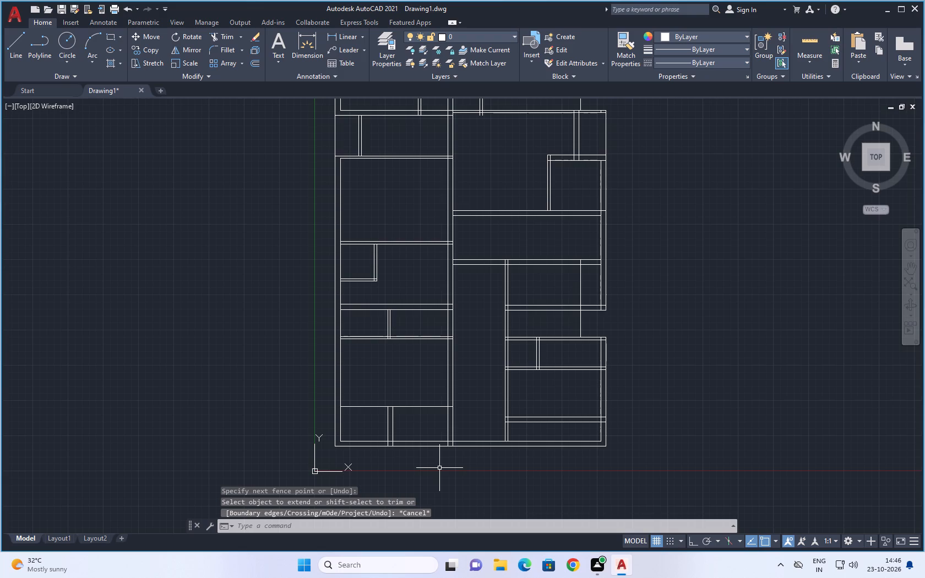
key(Escape)
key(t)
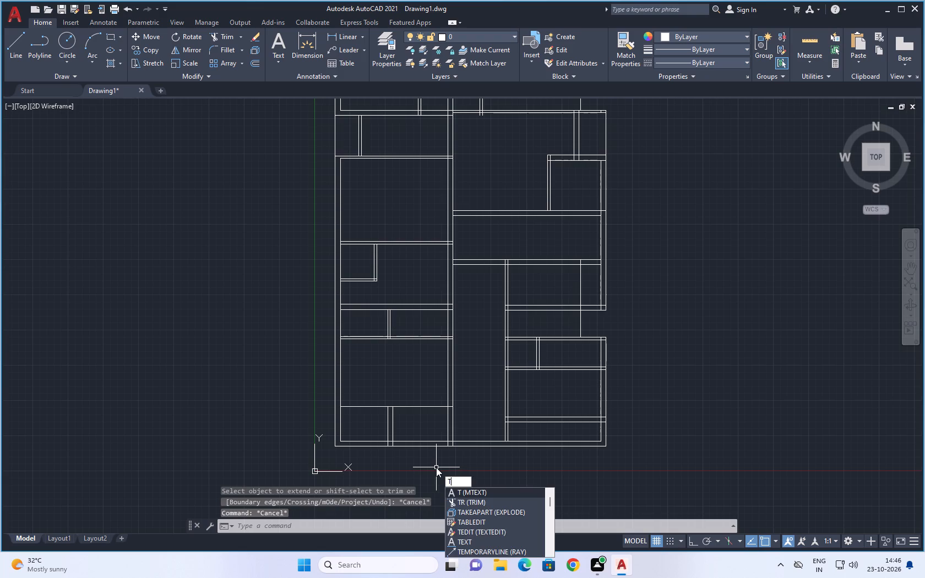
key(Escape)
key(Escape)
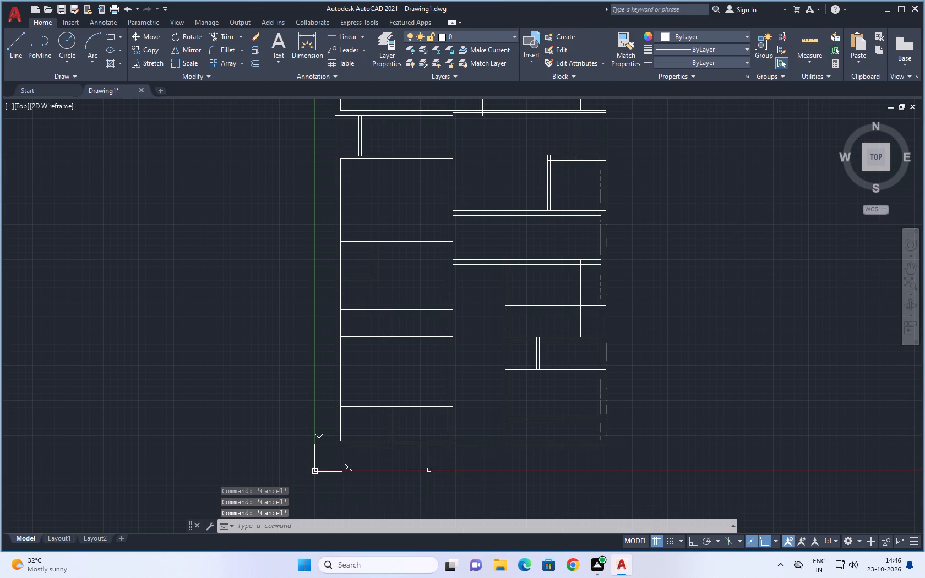
Start the Break at Point command to split a wall line.
scroll(425, 432, up, 3)
text(BRE)
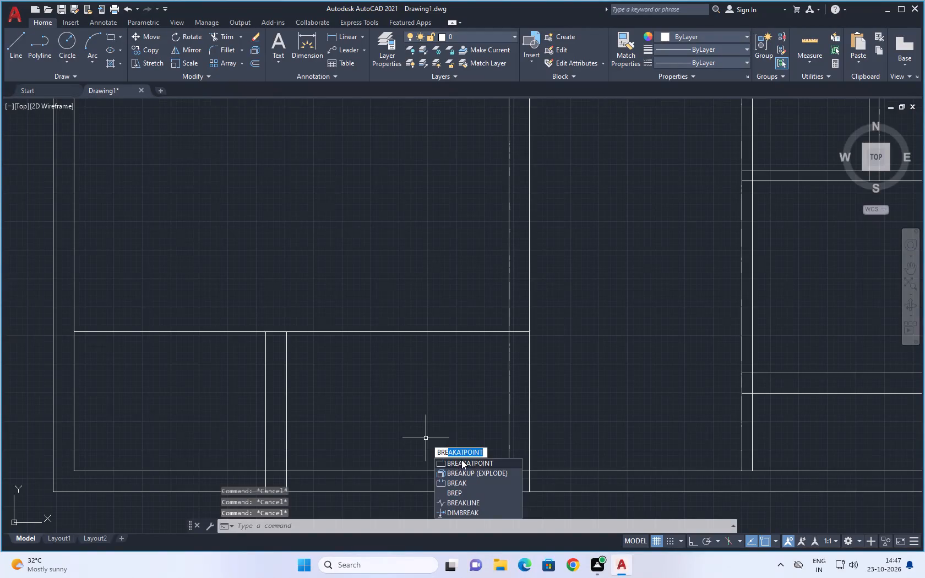
click(463, 460)
scroll(445, 447, down, 2)
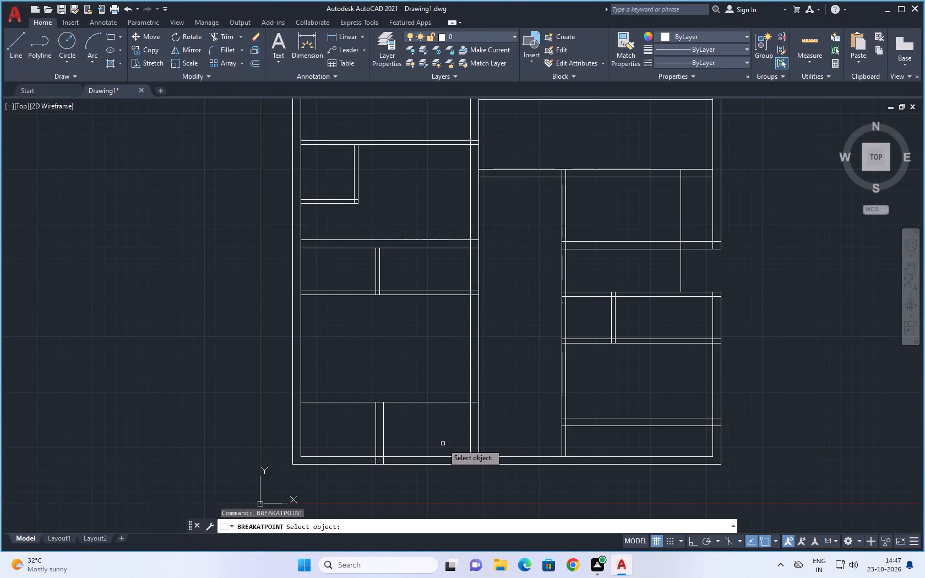
scroll(443, 444, down, 1)
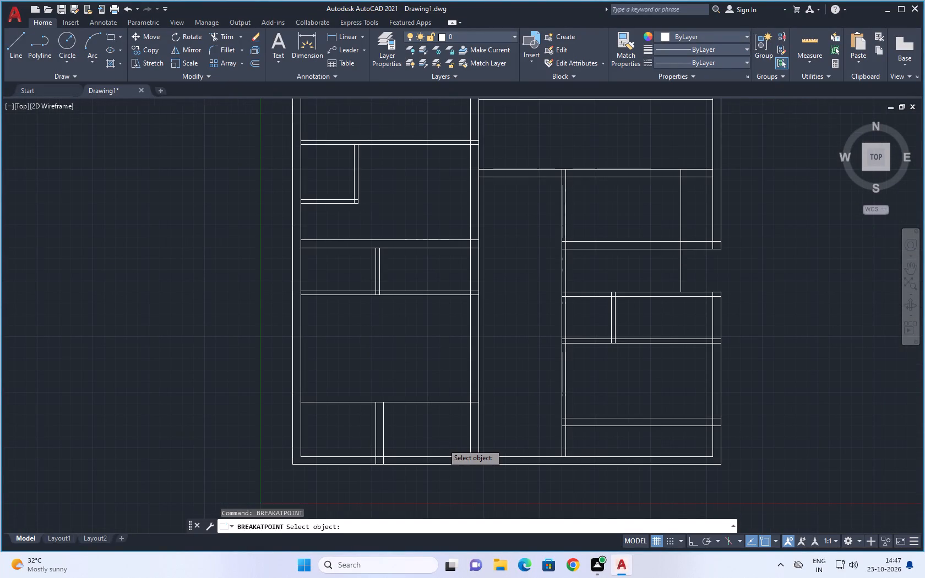
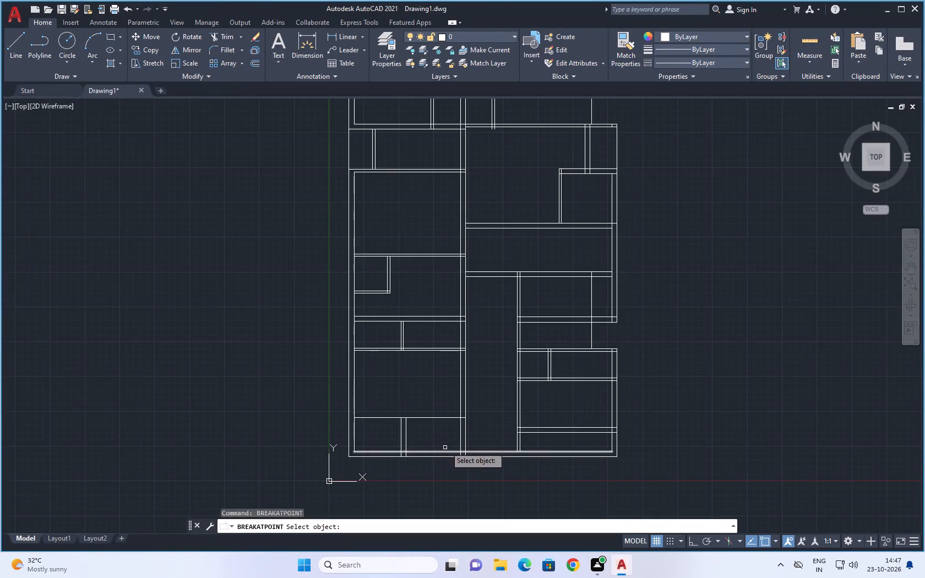
Draw a horizontal line in the lower-left block from the central wall to the short partition, aligned with the right block's lowest wall line.
scroll(448, 442, up, 2)
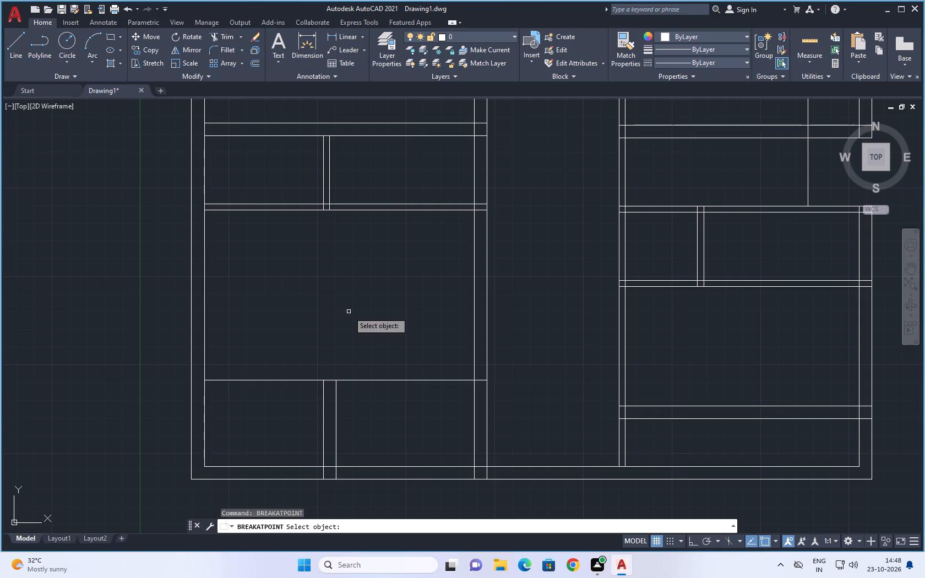
scroll(545, 339, down, 3)
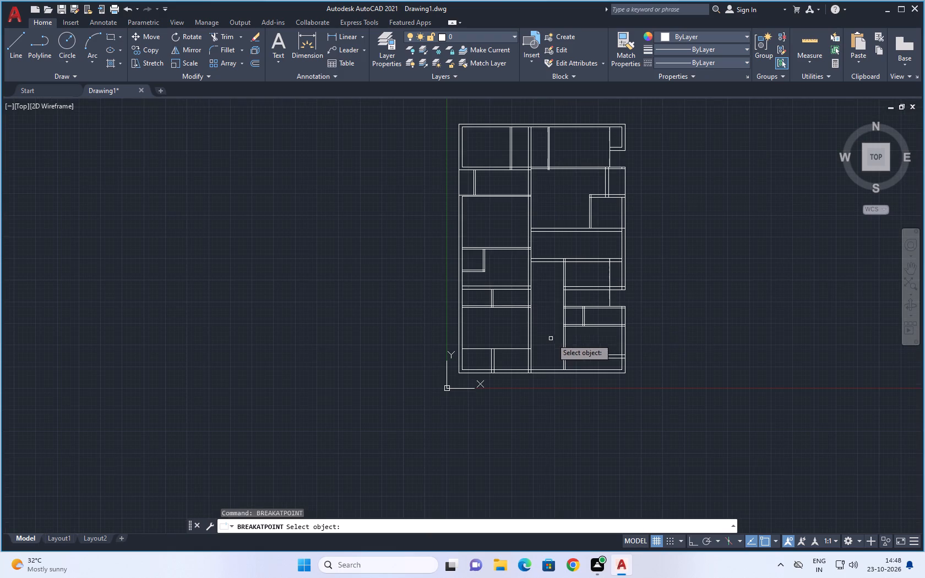
middle_drag(657, 301, 641, 314)
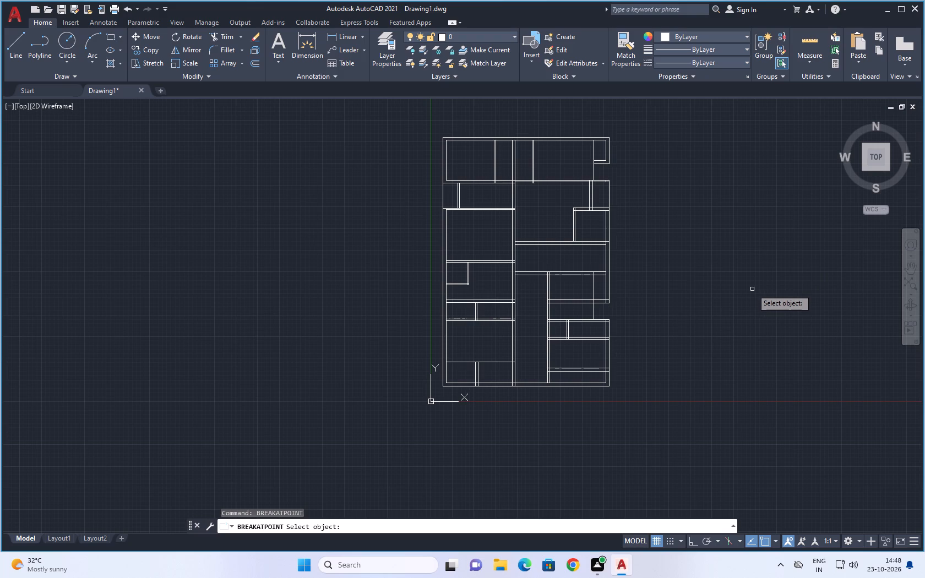
scroll(470, 375, up, 2)
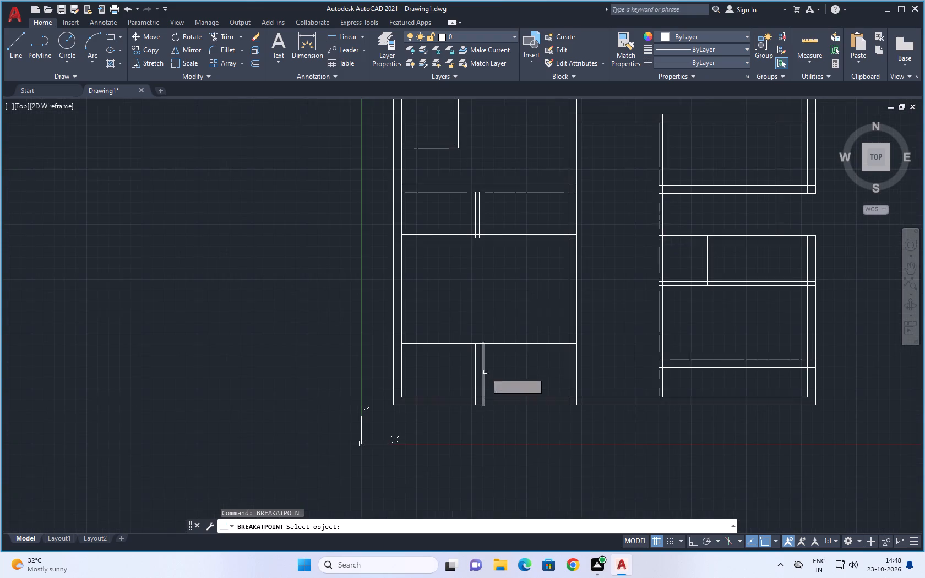
middle_drag(509, 370, 491, 367)
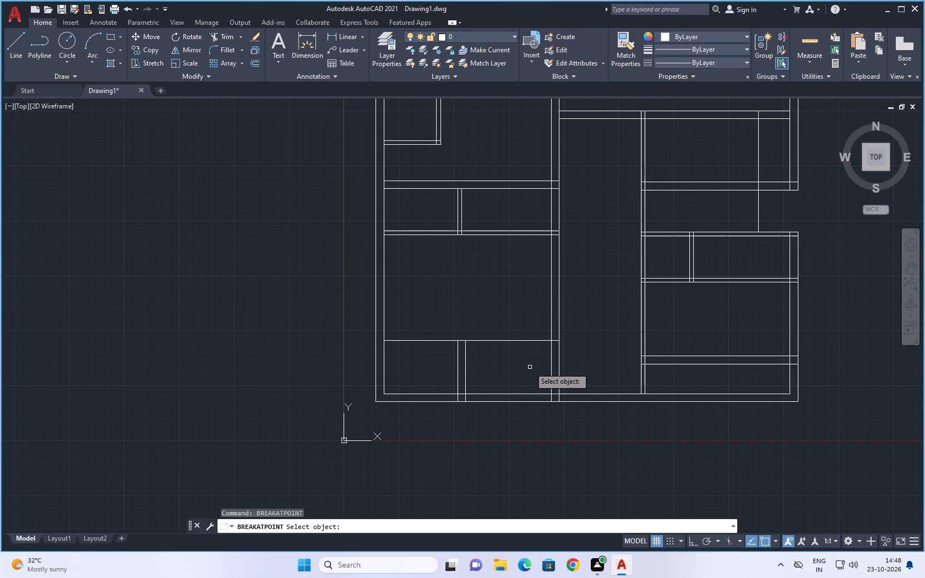
click(21, 45)
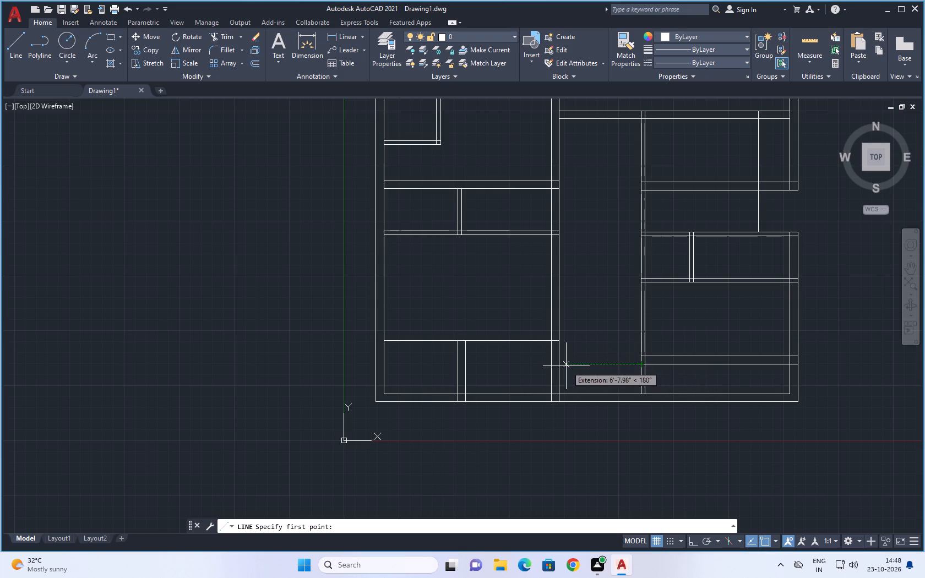
click(549, 365)
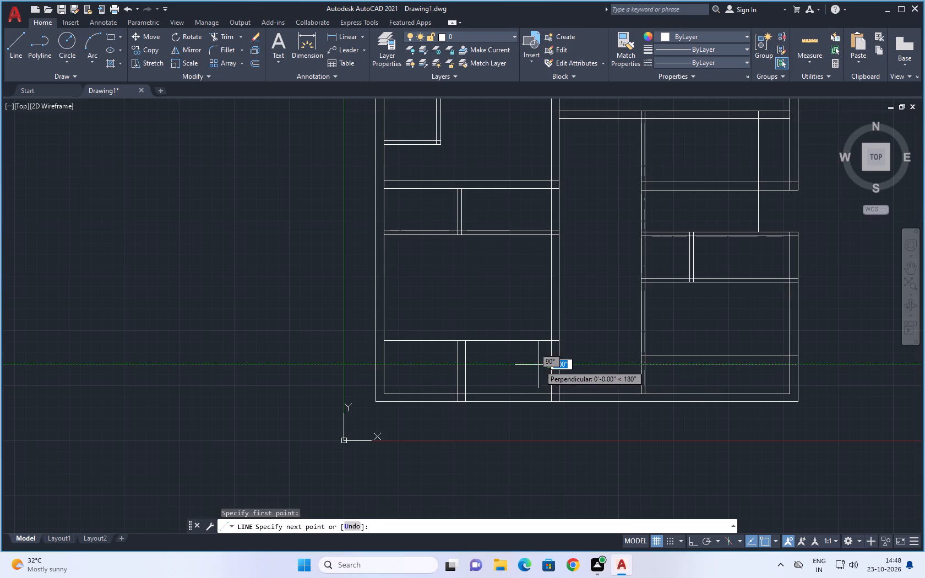
click(466, 365)
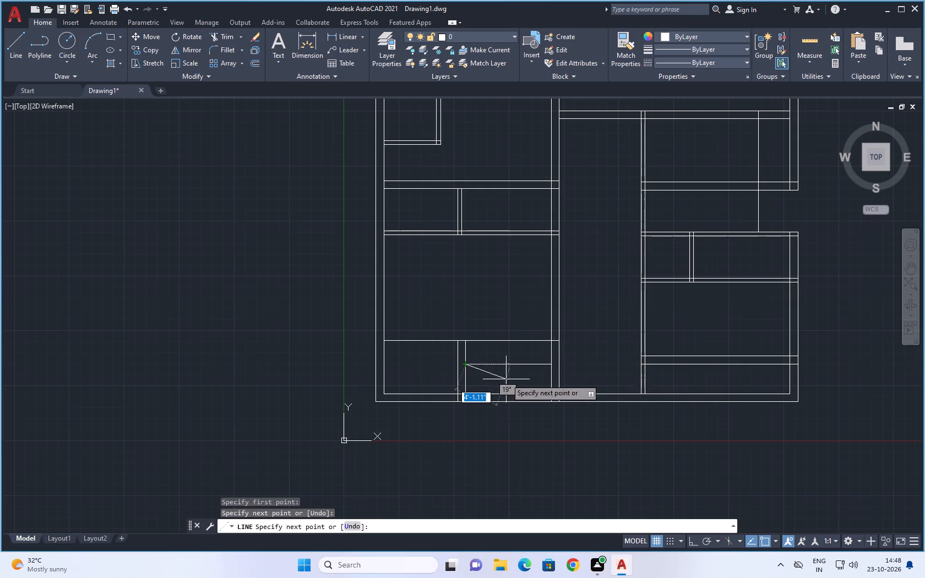
key(Escape)
key(Escape)
key(Escape)
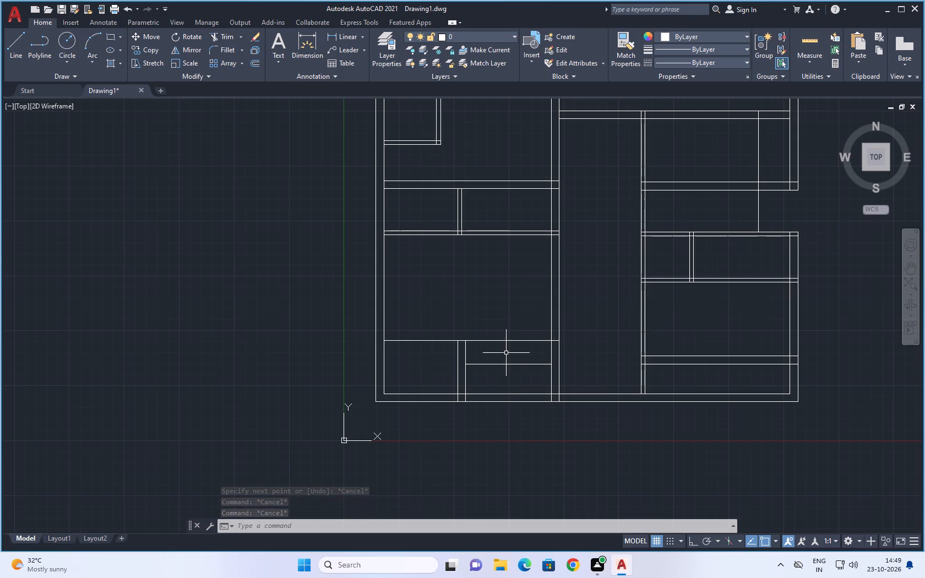
Offset the new horizontal line 9" upward to form a wall thickness.
key(o)
key(Return)
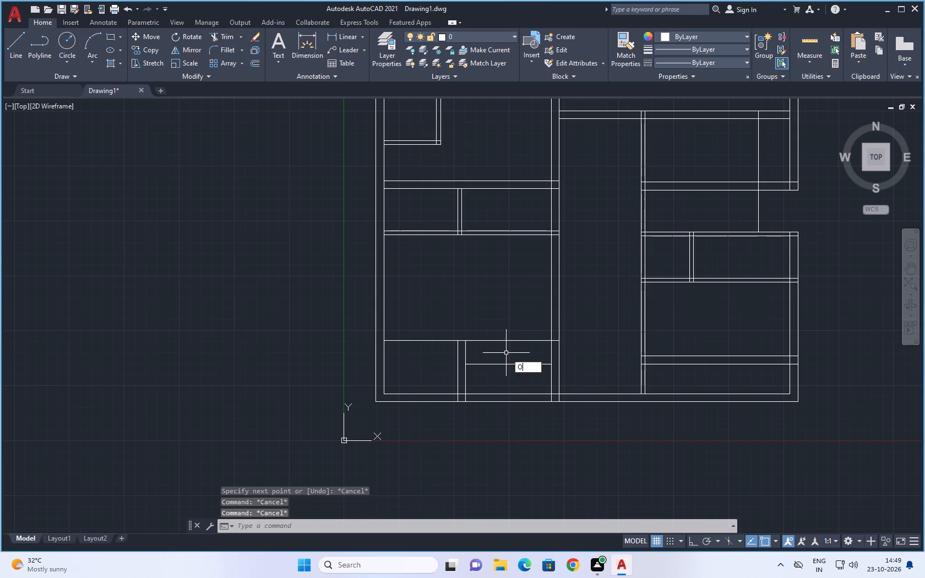
text(9")
key(Return)
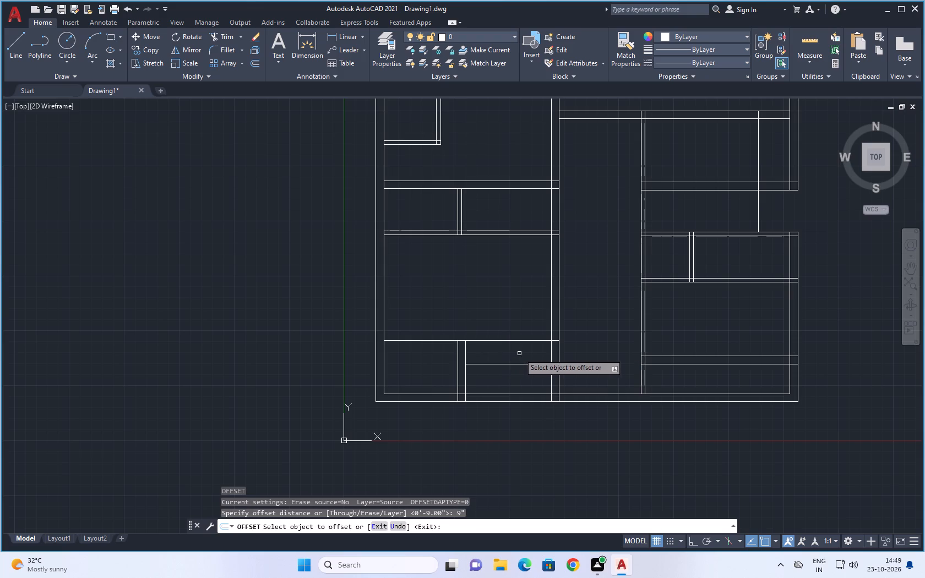
click(519, 363)
click(524, 353)
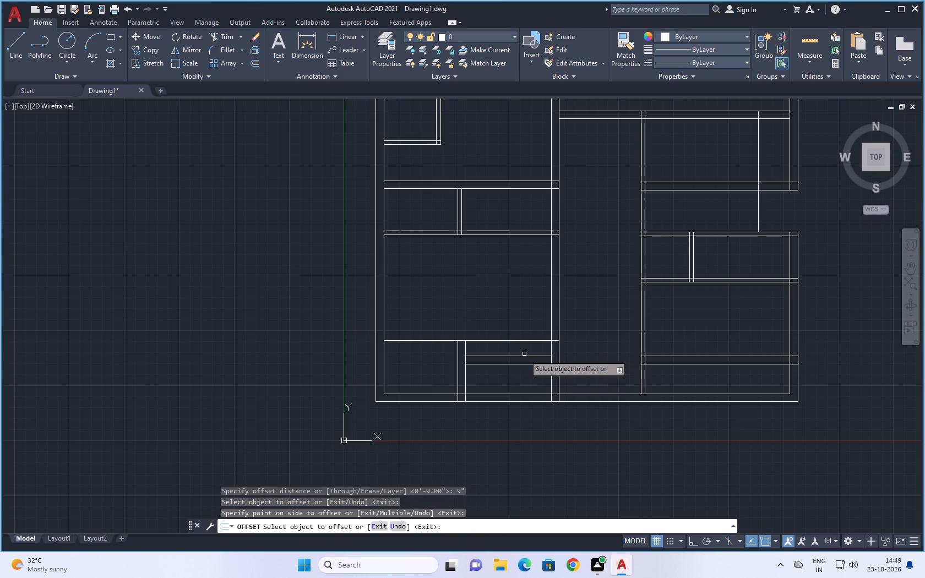
scroll(524, 358, up, 2)
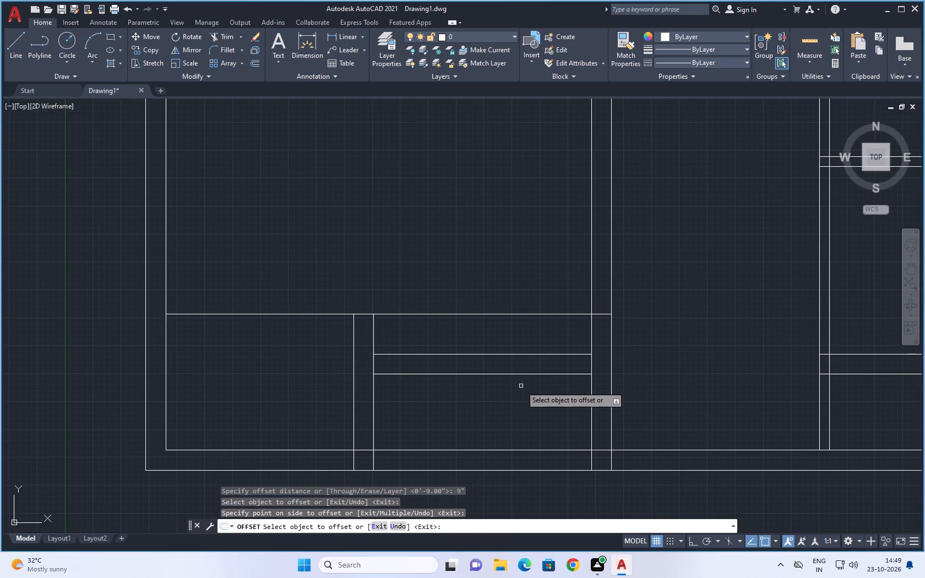
key(Escape)
key(Escape)
key(Escape)
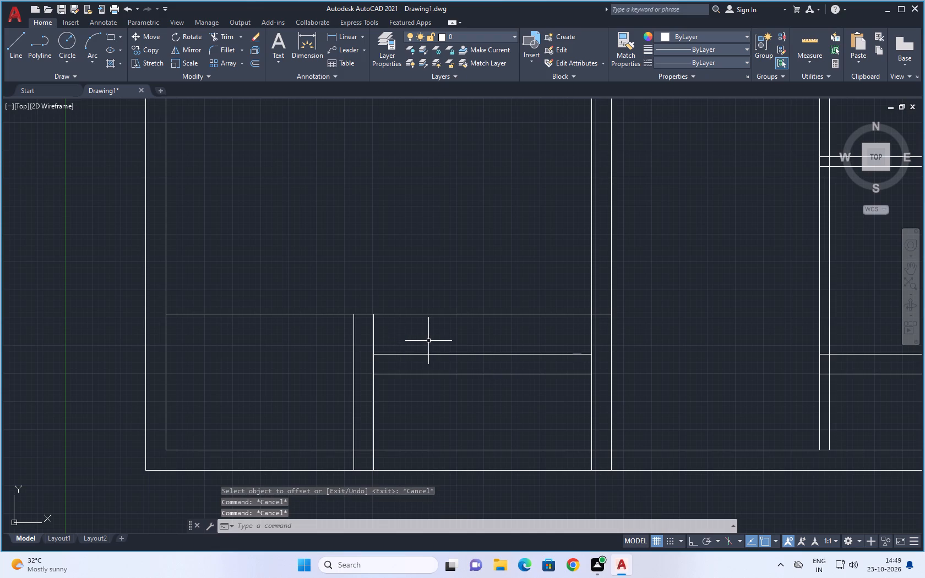
Extend the upper line of the new wall across the short partition to the inner face of the left outer wall.
text(EX)
key(space)
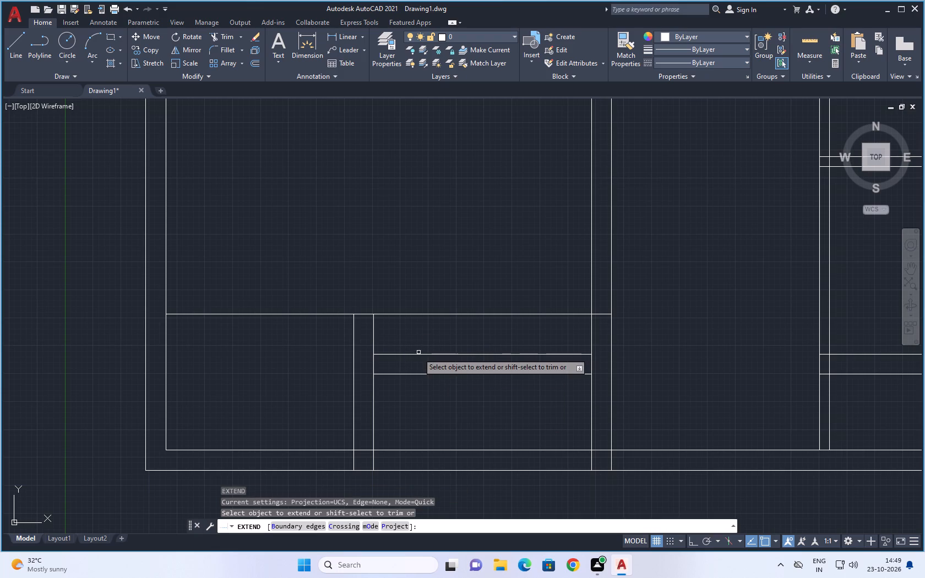
click(417, 355)
key(Escape)
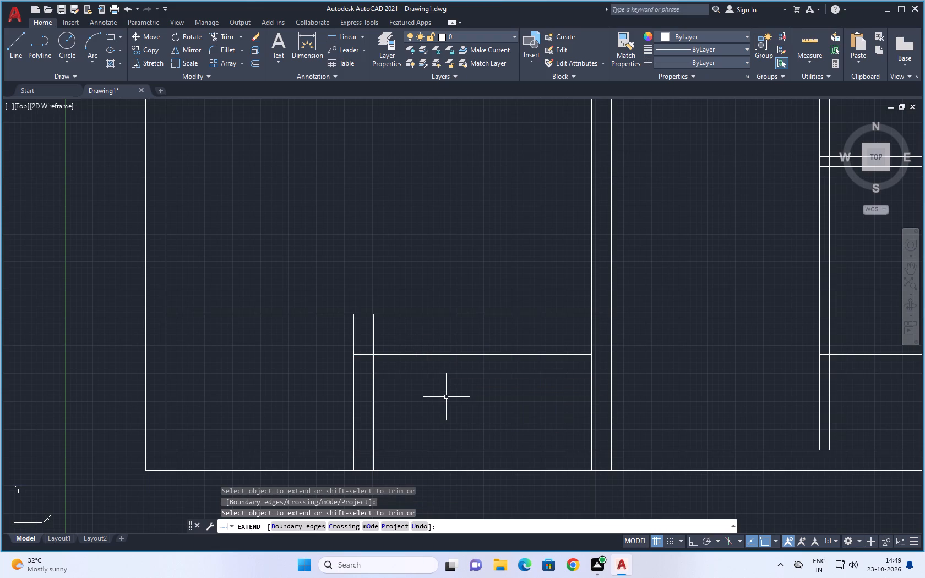
key(Escape)
key(Escape)
scroll(447, 398, down, 1)
middle_drag(451, 399, 428, 400)
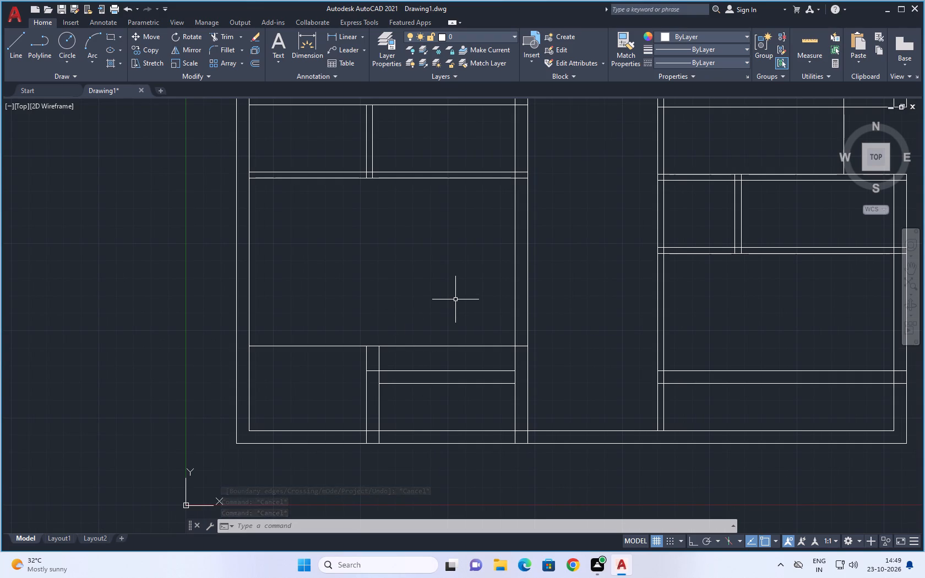
key(Escape)
key(Escape)
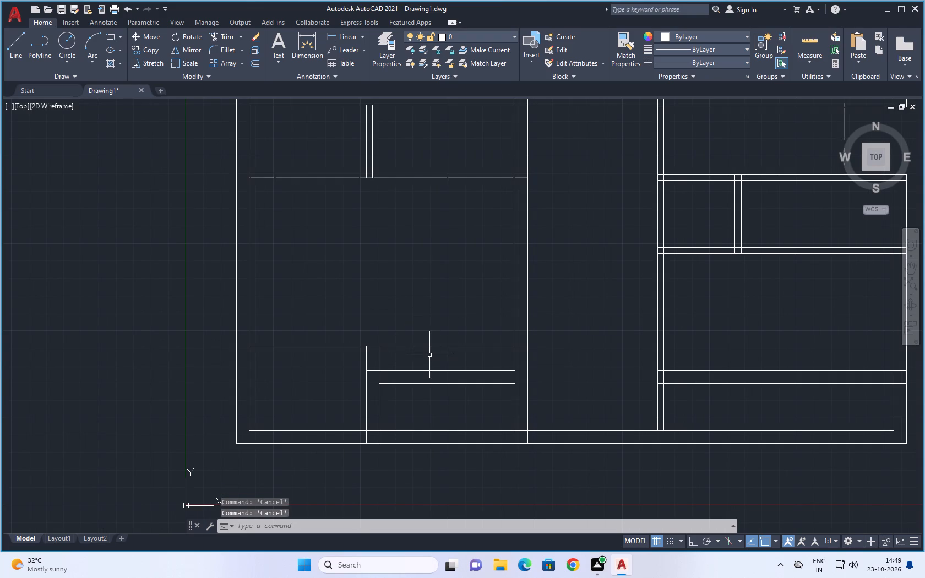
key(e)
text(X)
key(space)
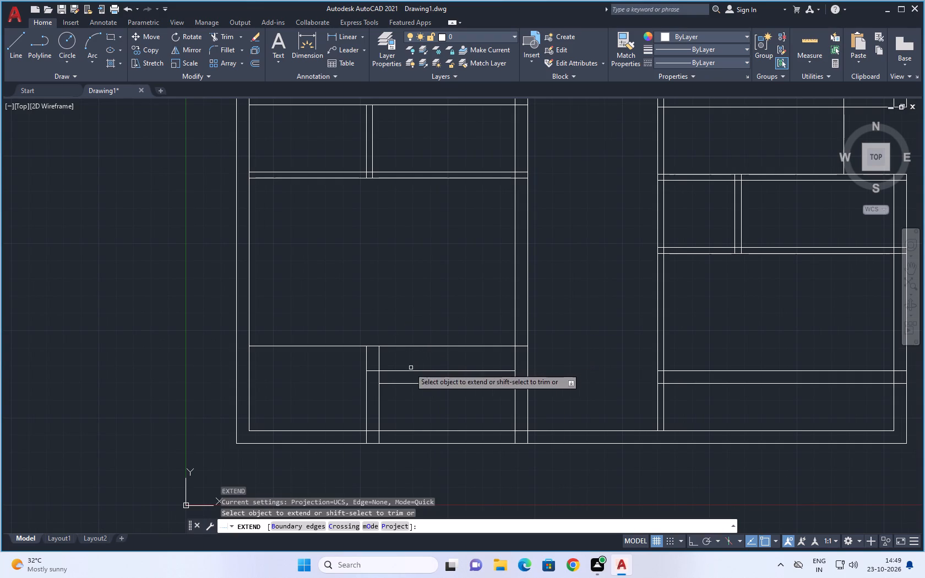
click(376, 371)
key(Escape)
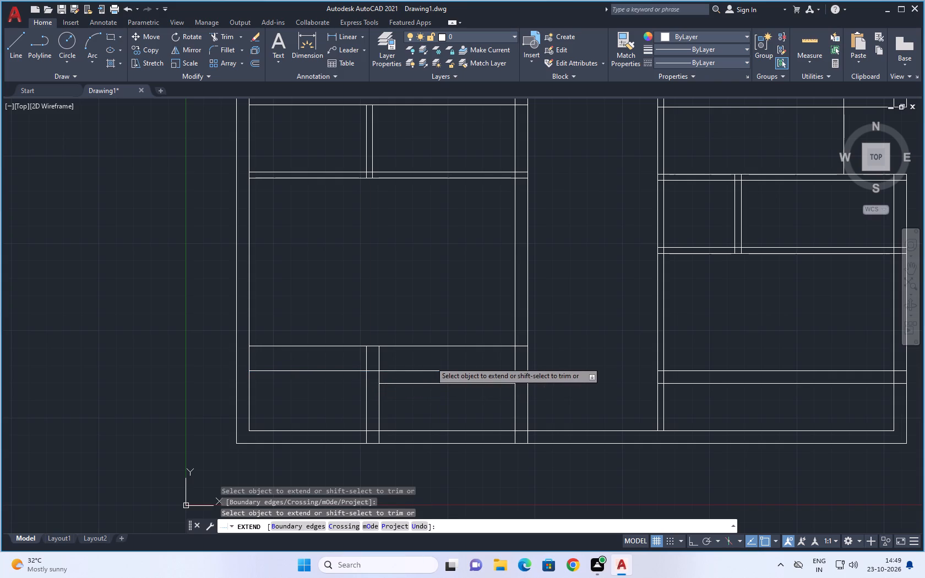
key(Escape)
key(Escape)
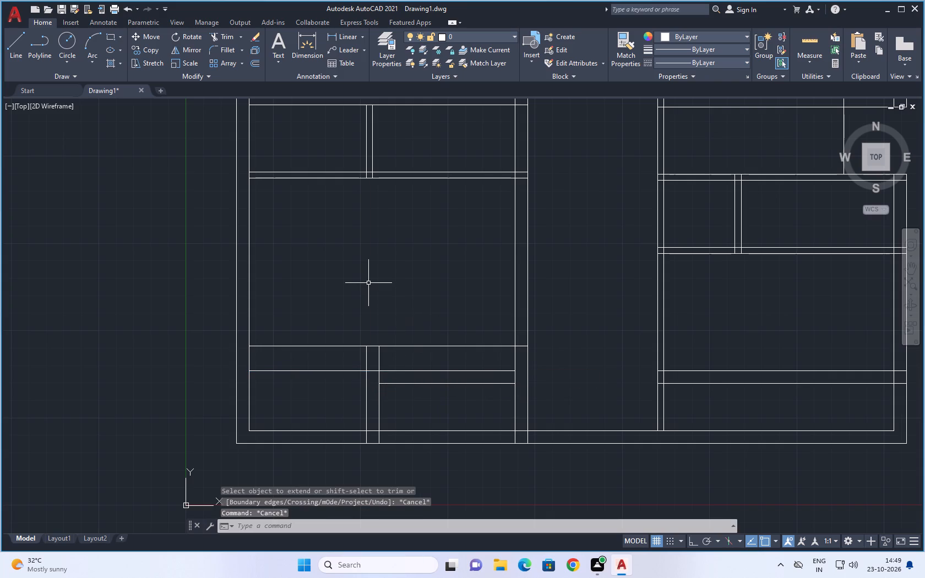
Trim away the old horizontal line above the new wall, including the partition stubs and its piece inside the central wall.
text(TR)
key(space)
drag(339, 328, 382, 353)
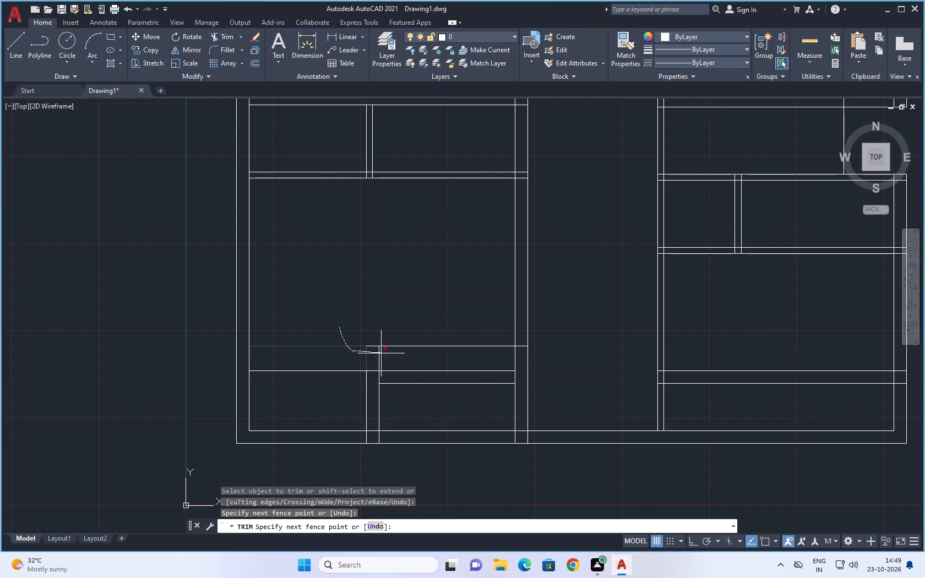
drag(382, 353, 403, 332)
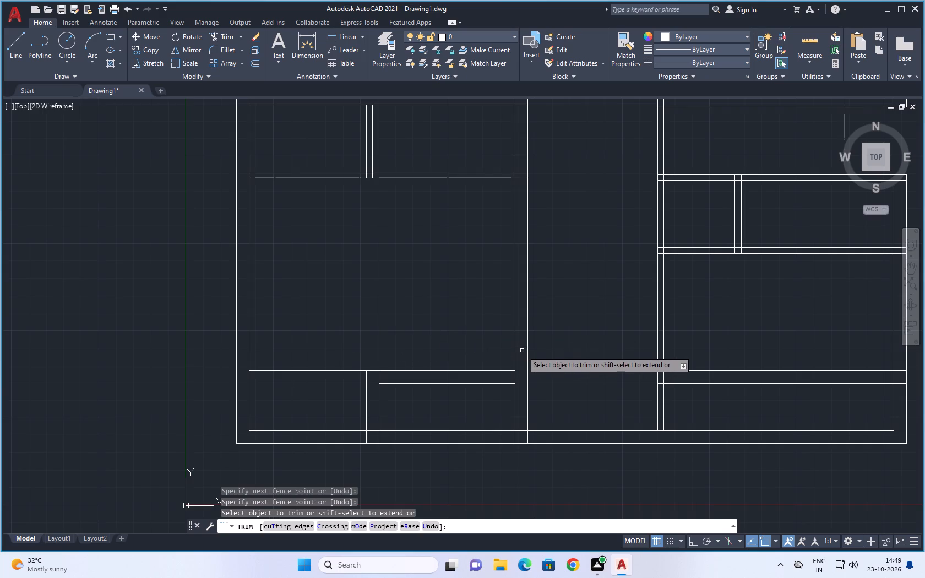
click(522, 345)
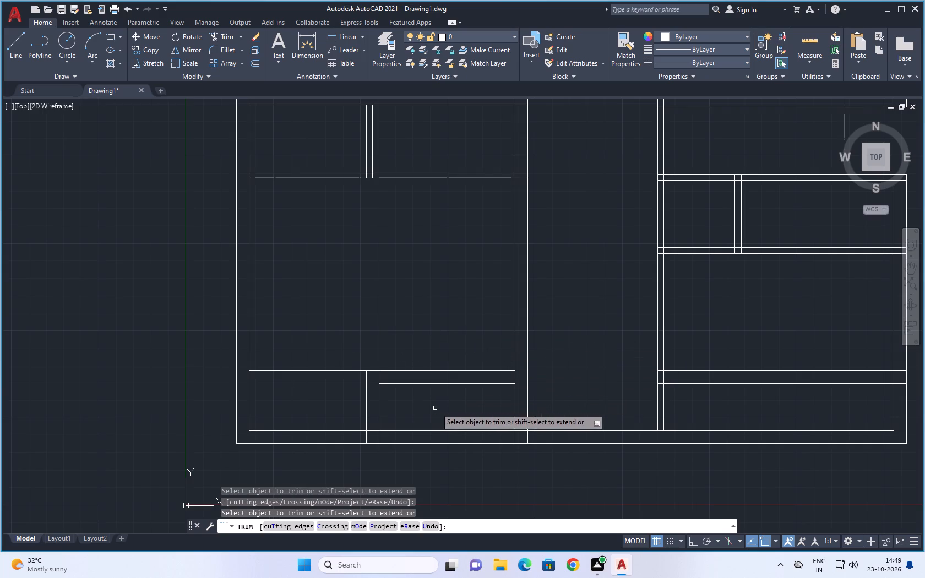
Trim the bottom outer wall lines between the short partition and central wall, and clean the overlaps at the partition's lower corner.
drag(442, 407, 438, 467)
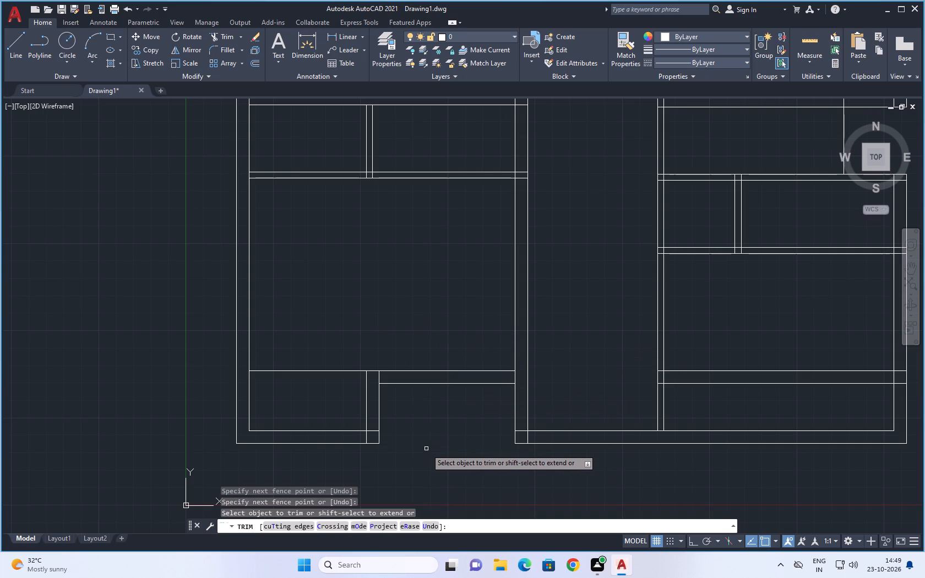
scroll(365, 450, up, 1)
drag(363, 432, 377, 428)
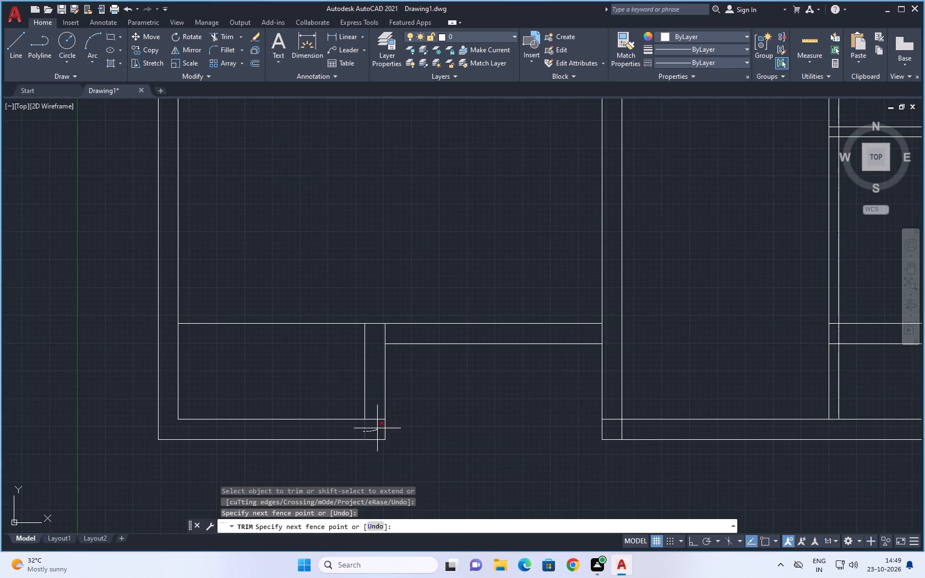
drag(377, 428, 378, 417)
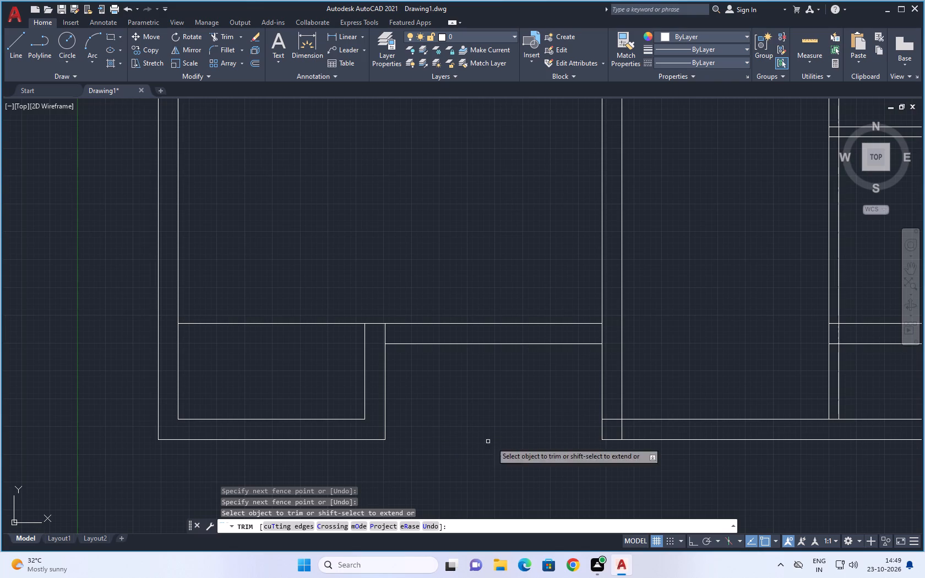
Trim the corridor-side line of the right block's left wall below its lowest horizontal wall.
middle_drag(641, 484, 597, 470)
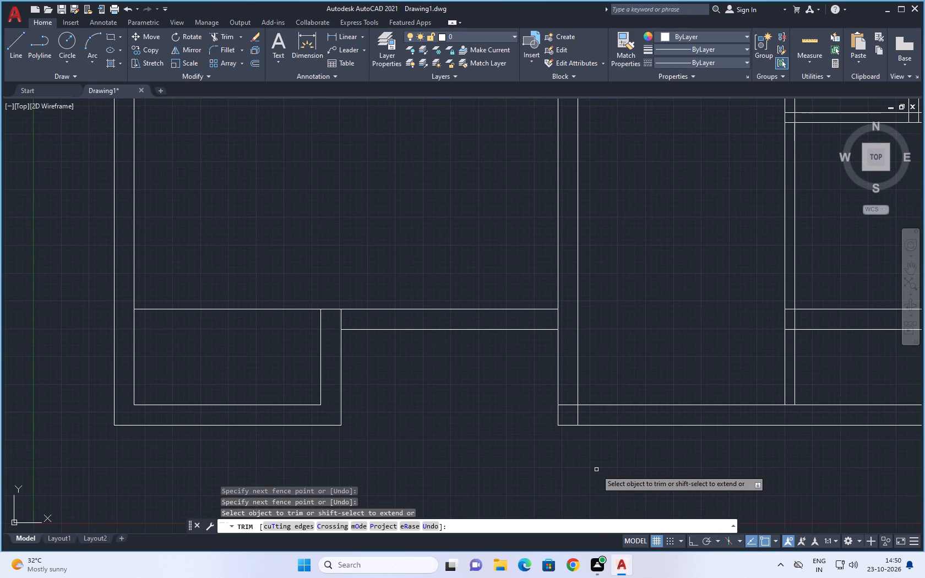
scroll(605, 467, down, 1)
middle_drag(653, 461, 614, 461)
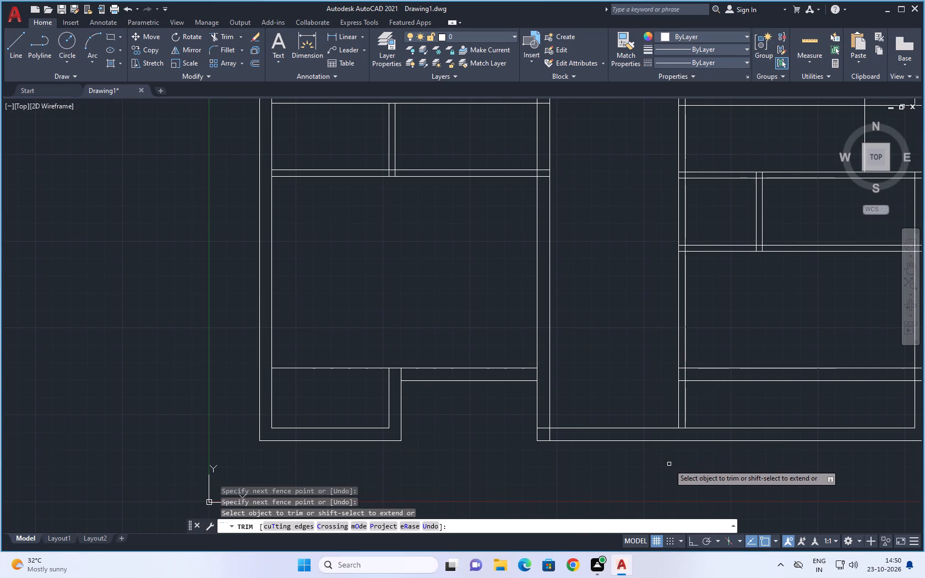
middle_drag(667, 464, 640, 464)
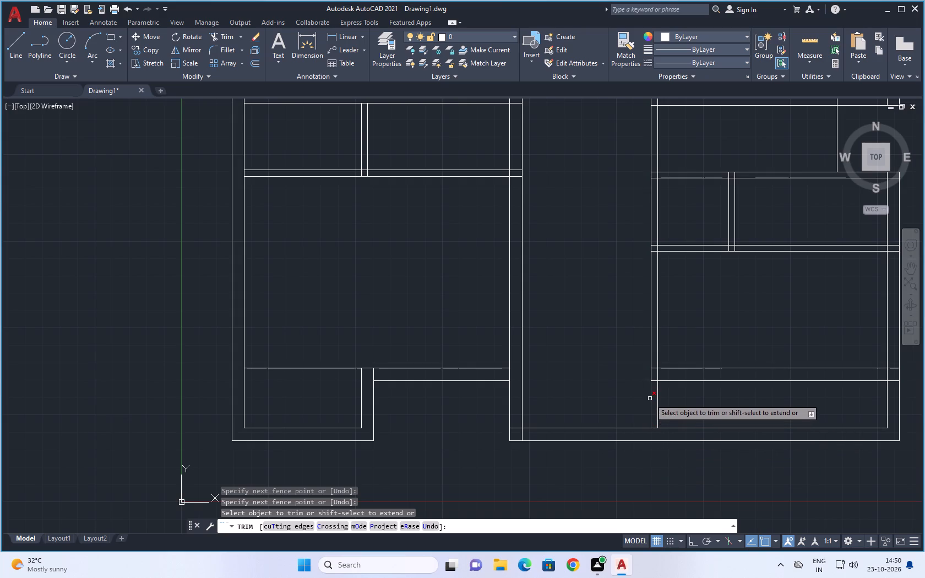
scroll(693, 403, up, 1)
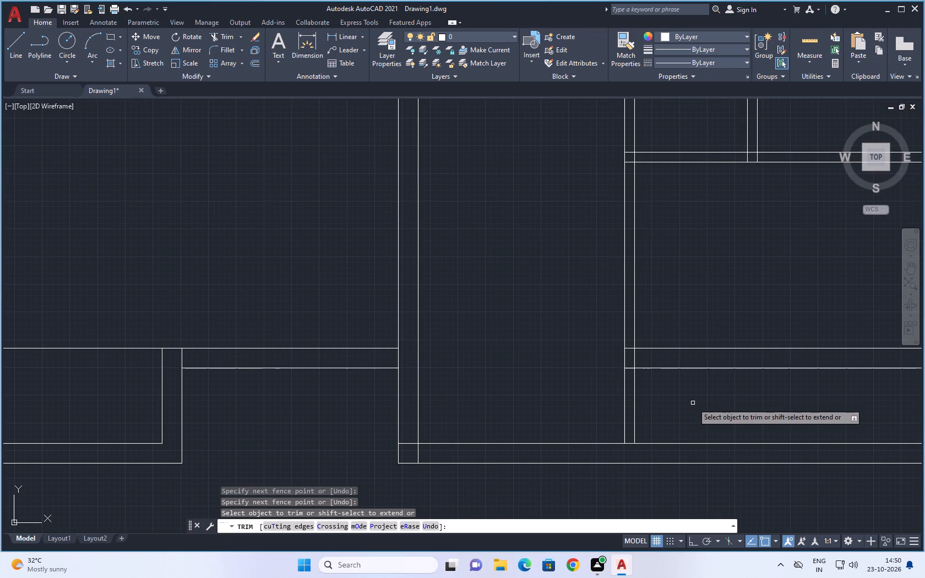
scroll(693, 402, up, 1)
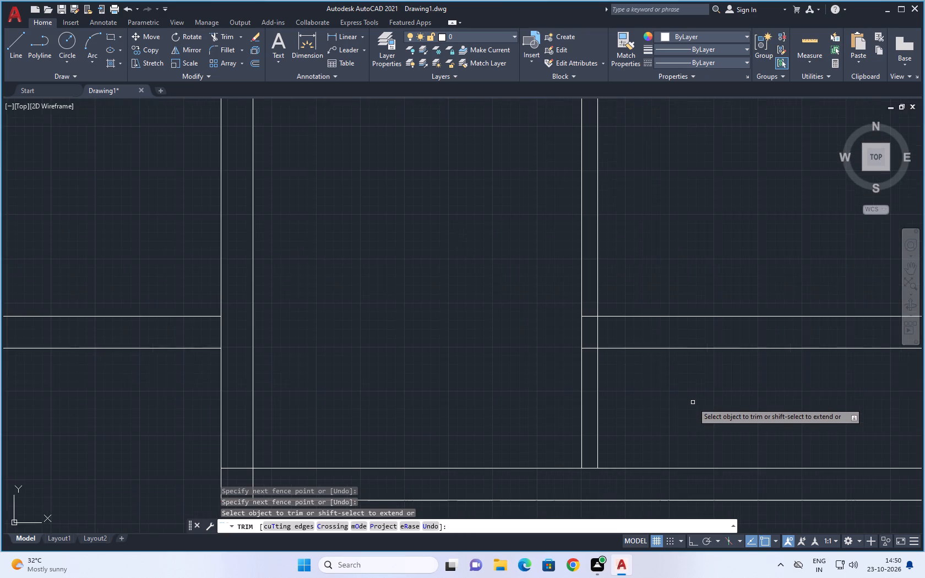
click(581, 399)
scroll(687, 402, down, 1)
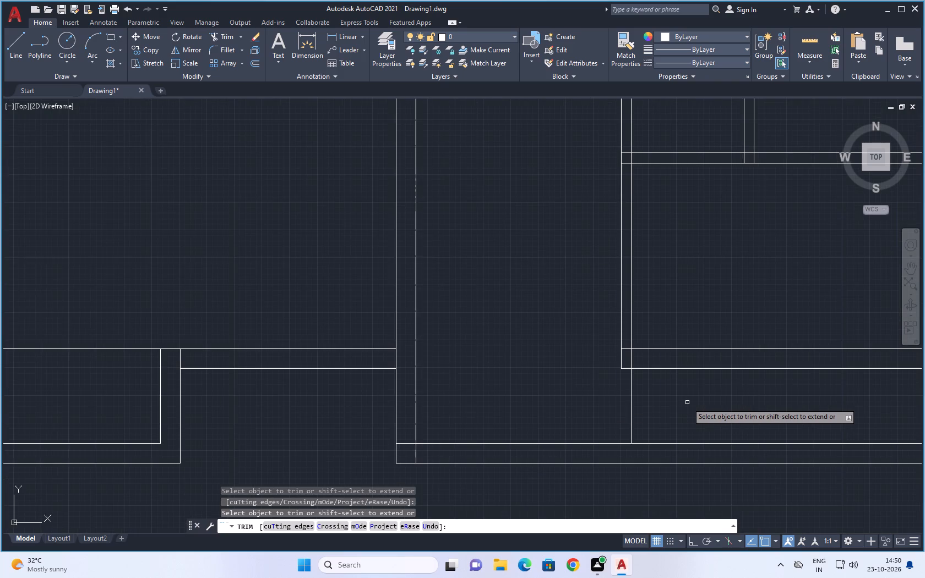
scroll(688, 402, down, 1)
middle_drag(690, 402, 693, 387)
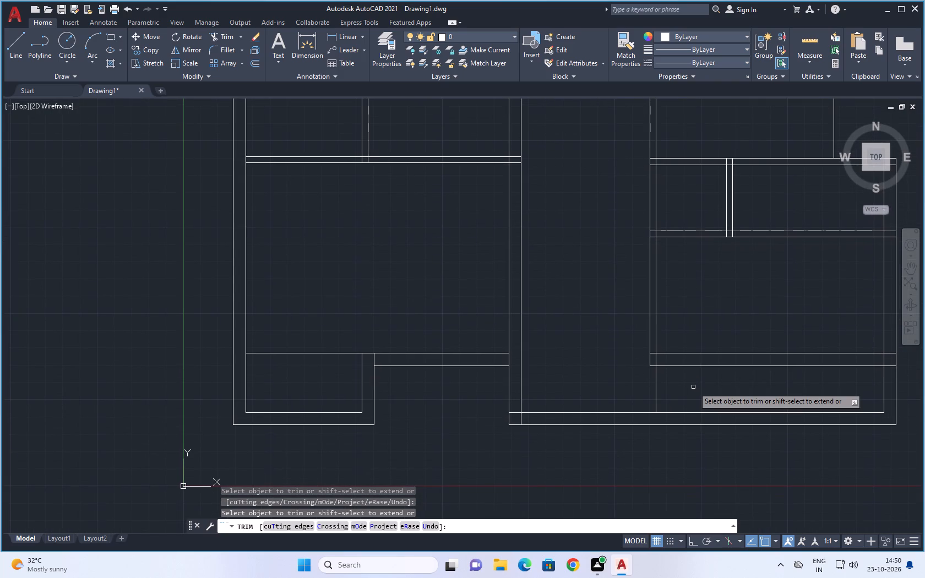
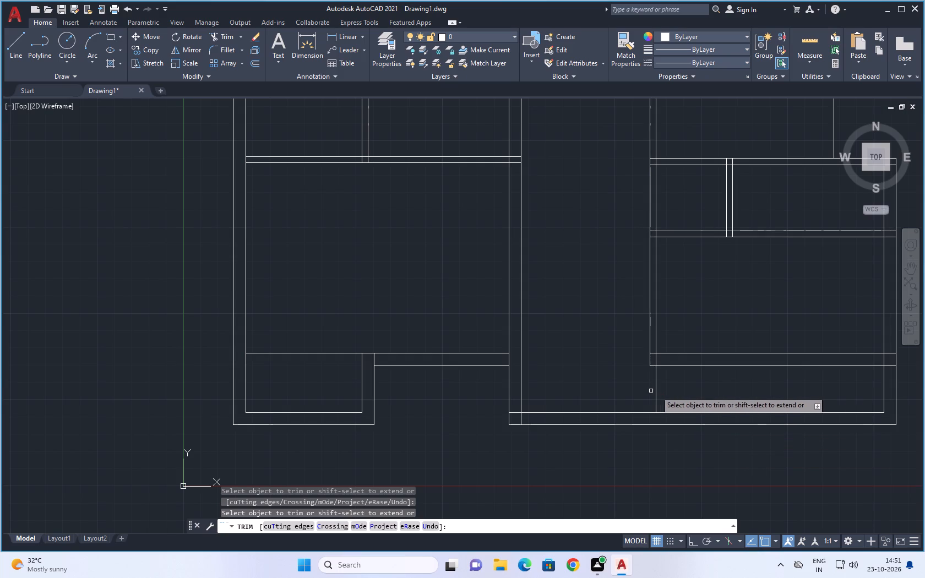
Draw a horizontal line from the short partition's inner line to the left outer wall's inner face, level with the new wall's lower line.
middle_drag(687, 465, 651, 457)
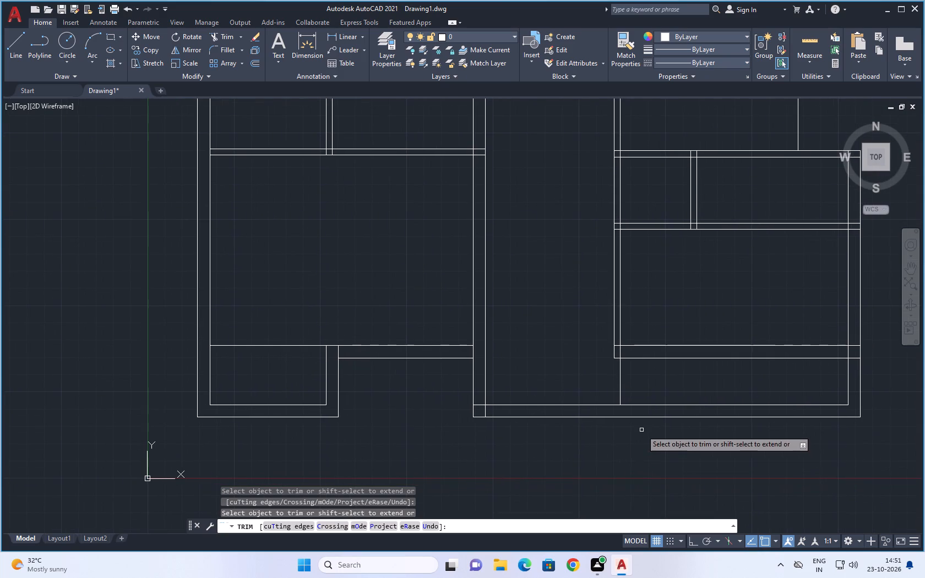
key(Escape)
key(Escape)
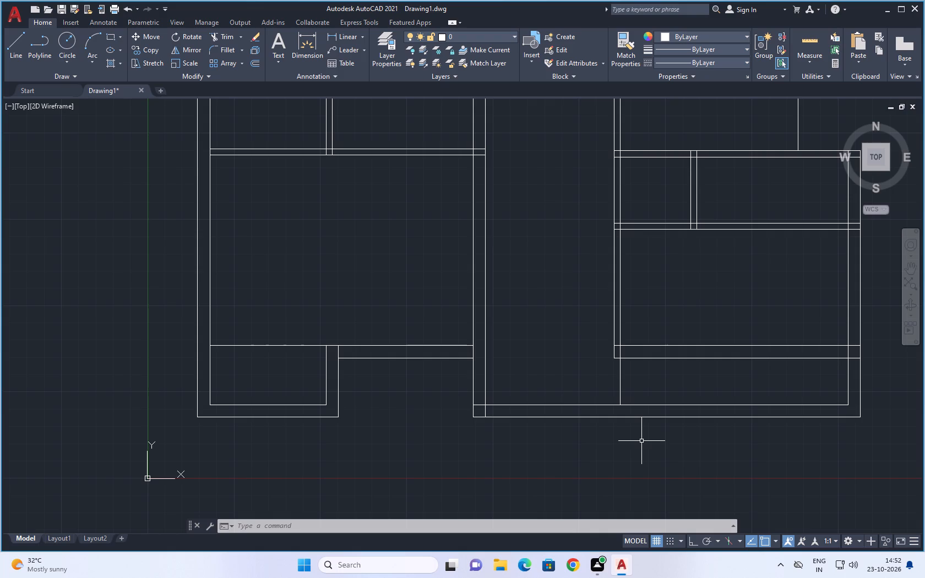
scroll(531, 324, down, 1)
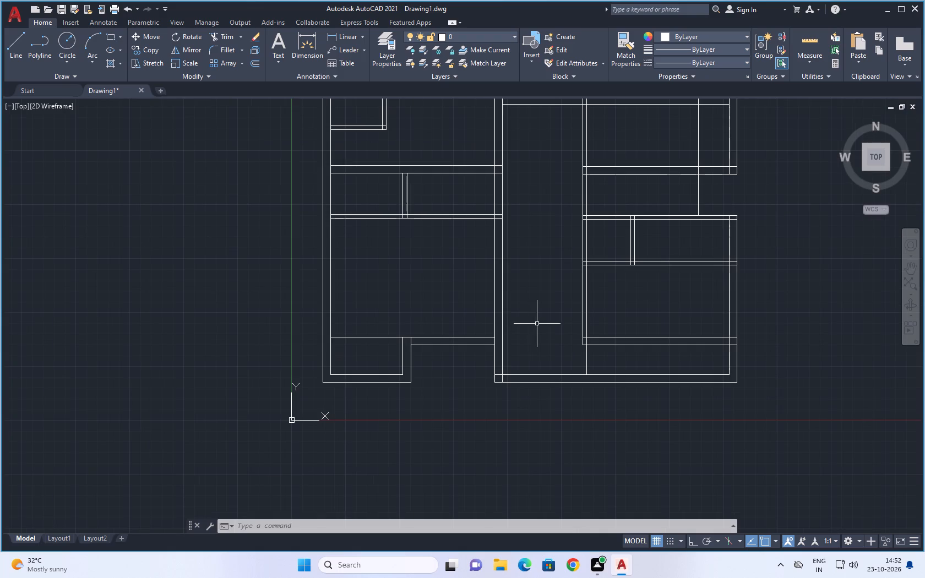
middle_drag(435, 430, 442, 402)
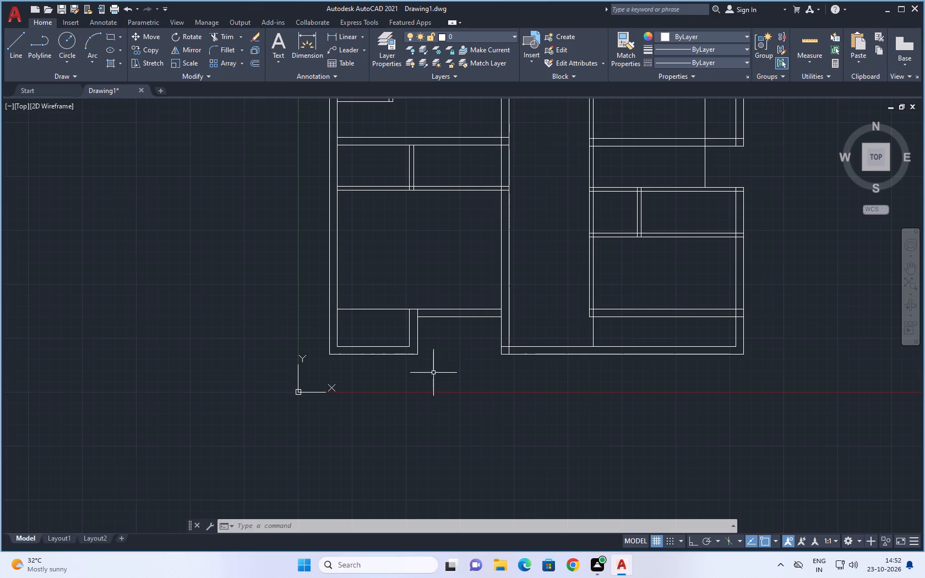
middle_drag(461, 348, 449, 383)
scroll(426, 386, up, 1)
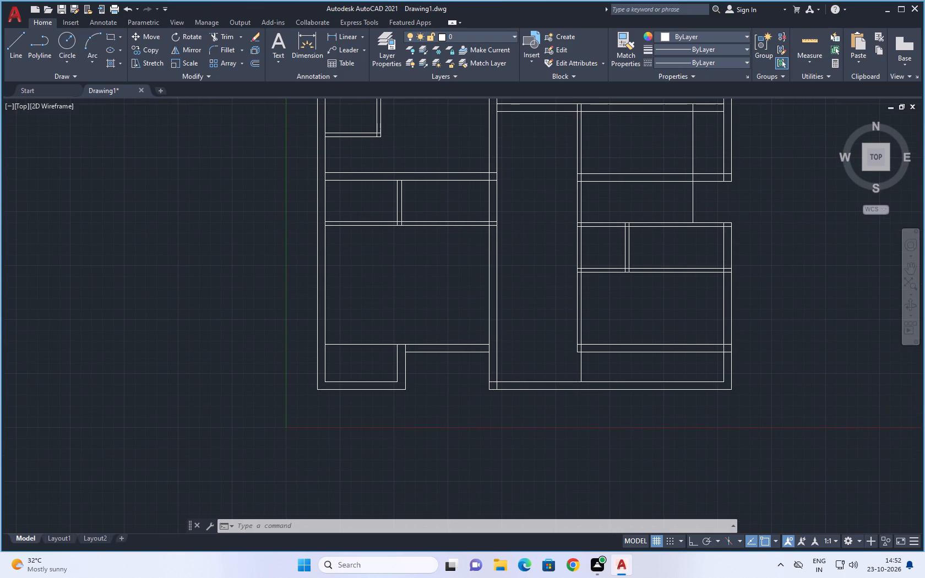
click(24, 43)
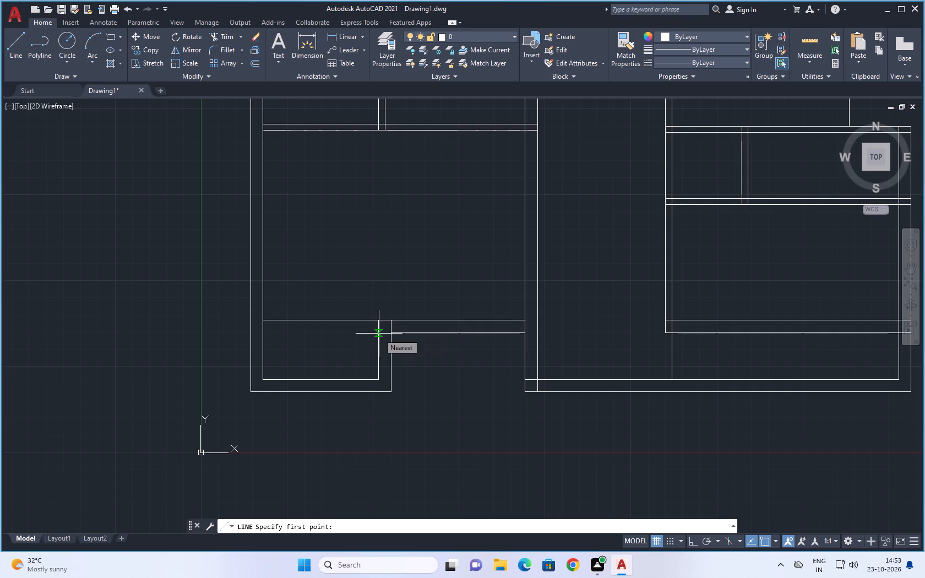
click(379, 334)
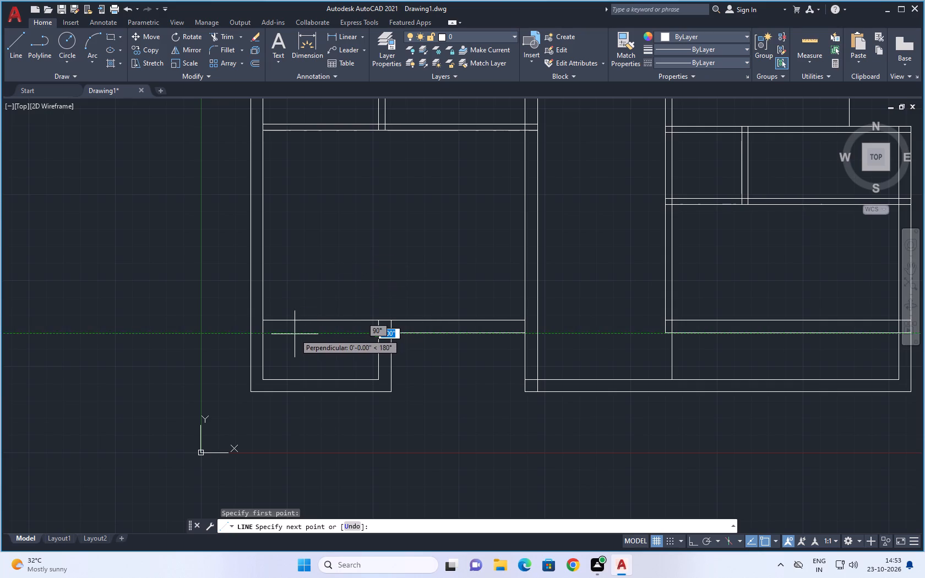
click(260, 331)
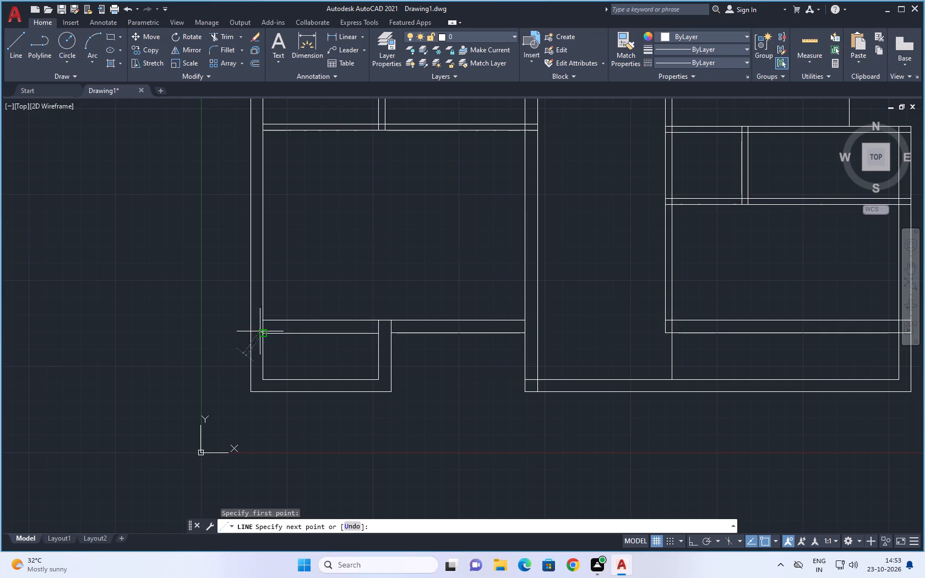
key(Escape)
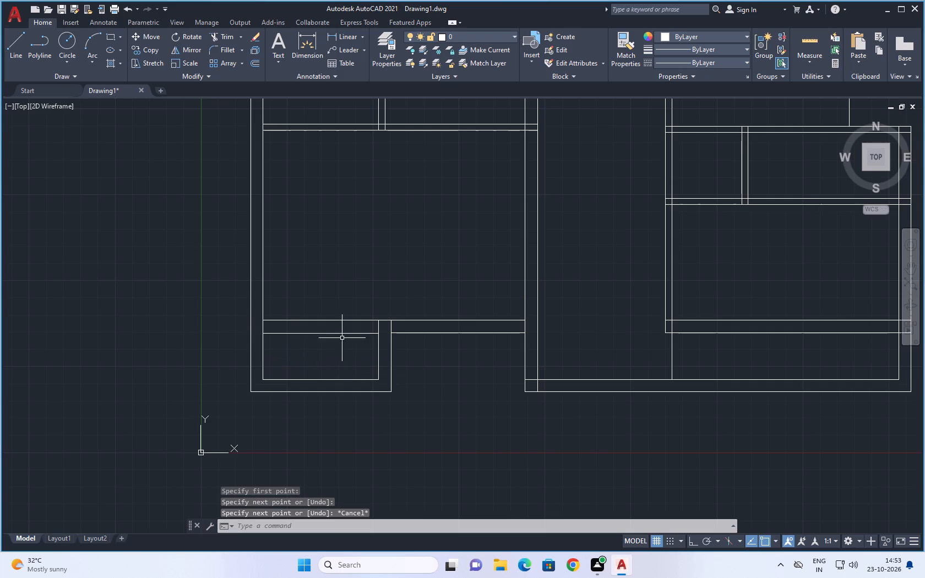
Extend both horizontal lines of the wall left of the short partition to the outer face of the left outer wall.
scroll(390, 305, down, 1)
middle_drag(402, 297, 376, 302)
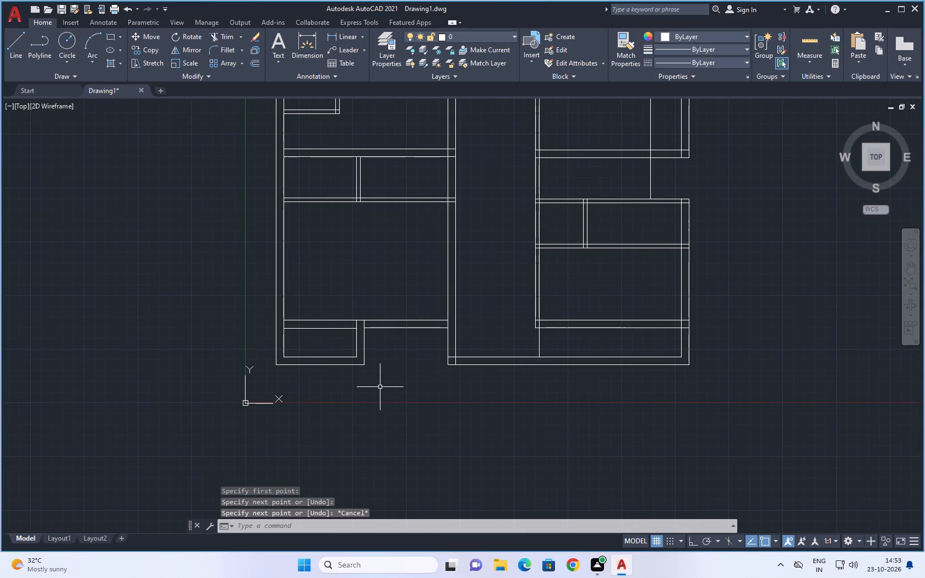
key(Escape)
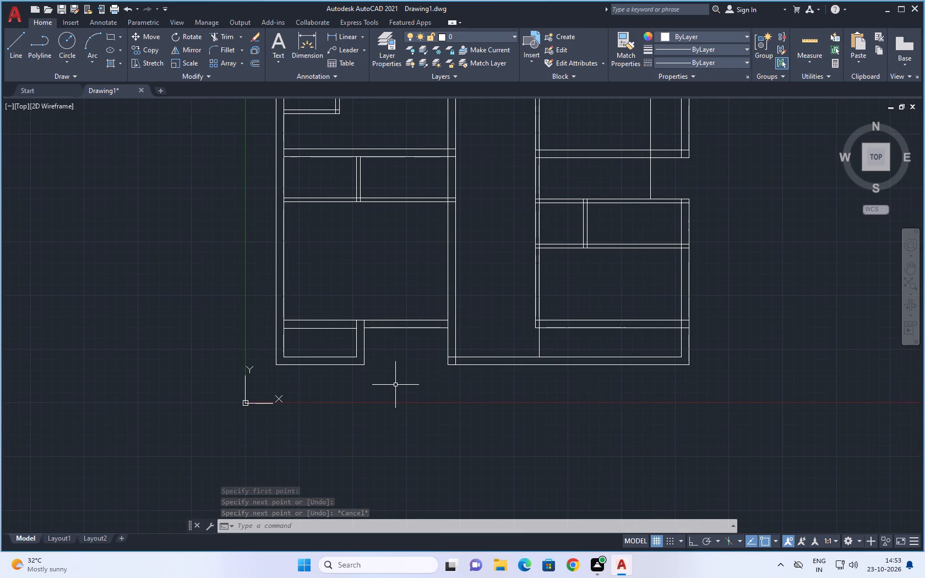
key(Escape)
key(e)
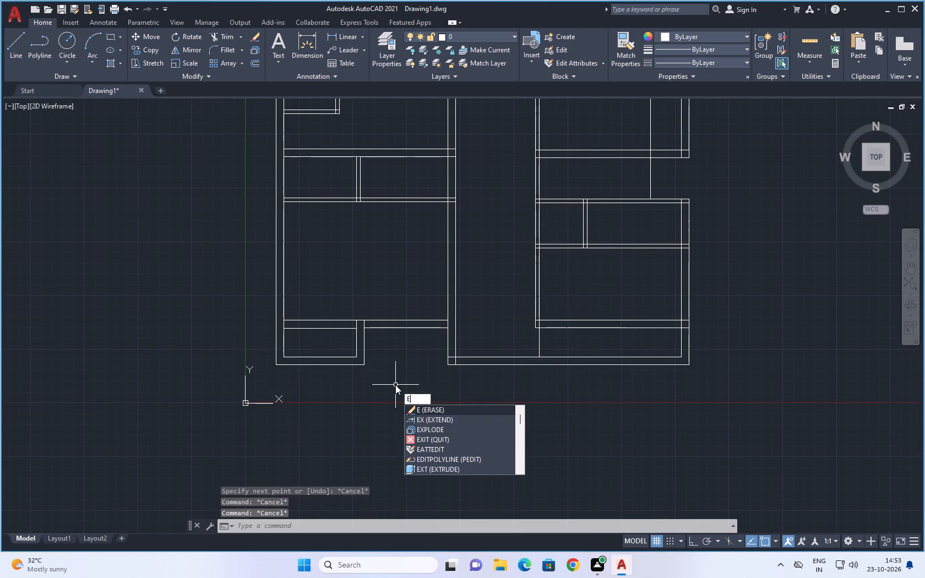
text(X)
key(space)
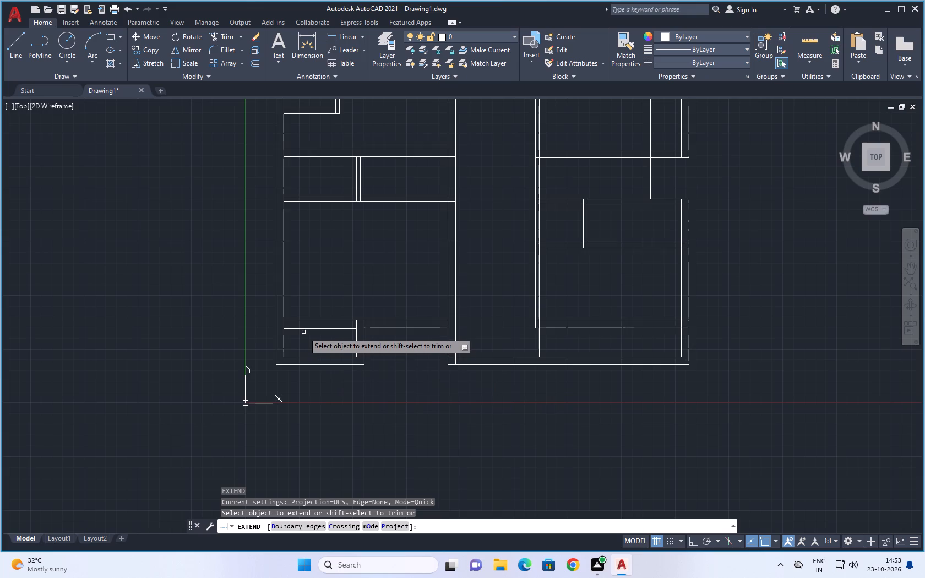
click(303, 330)
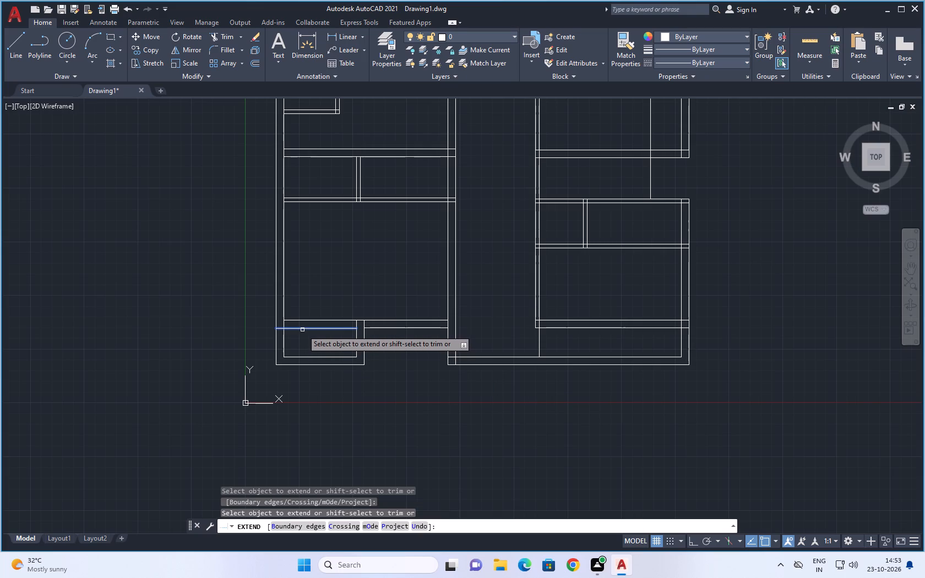
click(300, 320)
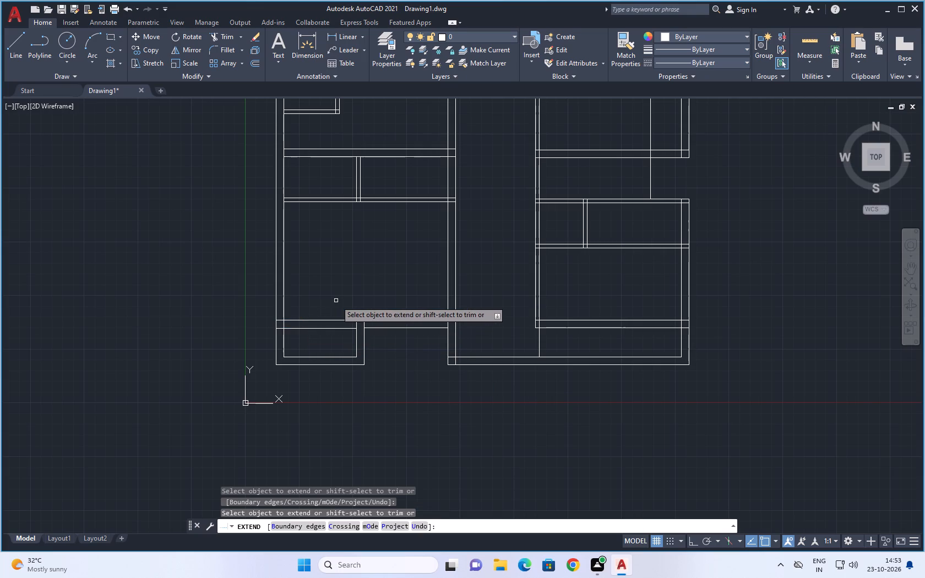
key(Escape)
key(Escape)
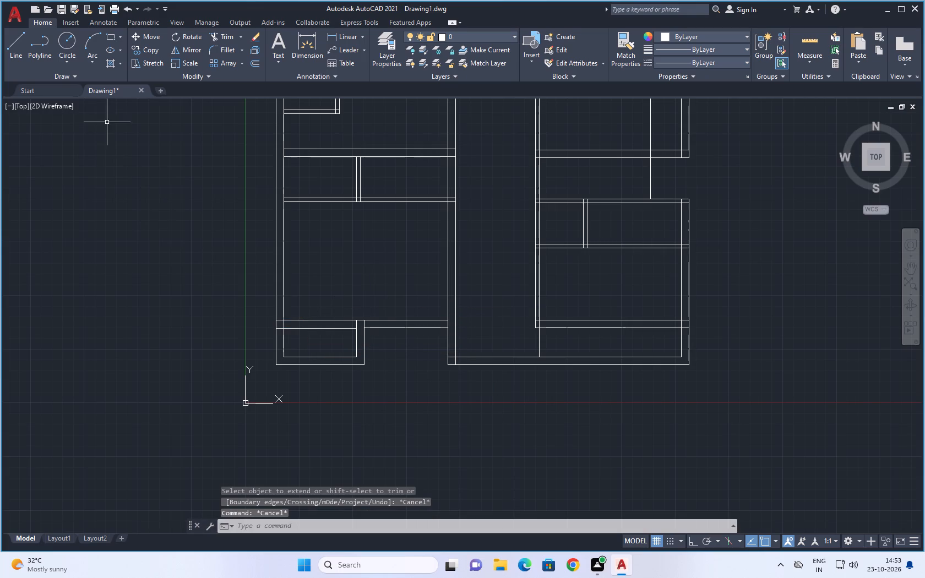
key(Escape)
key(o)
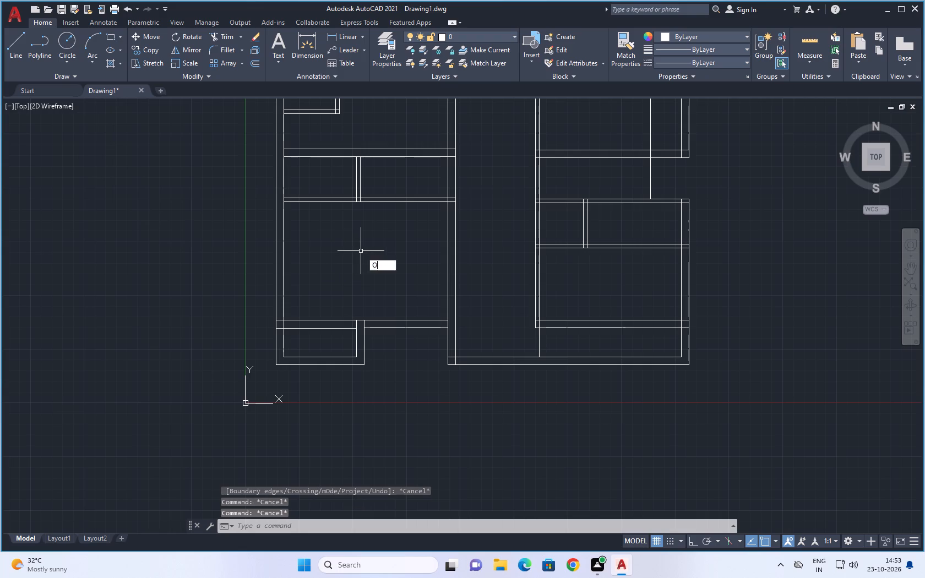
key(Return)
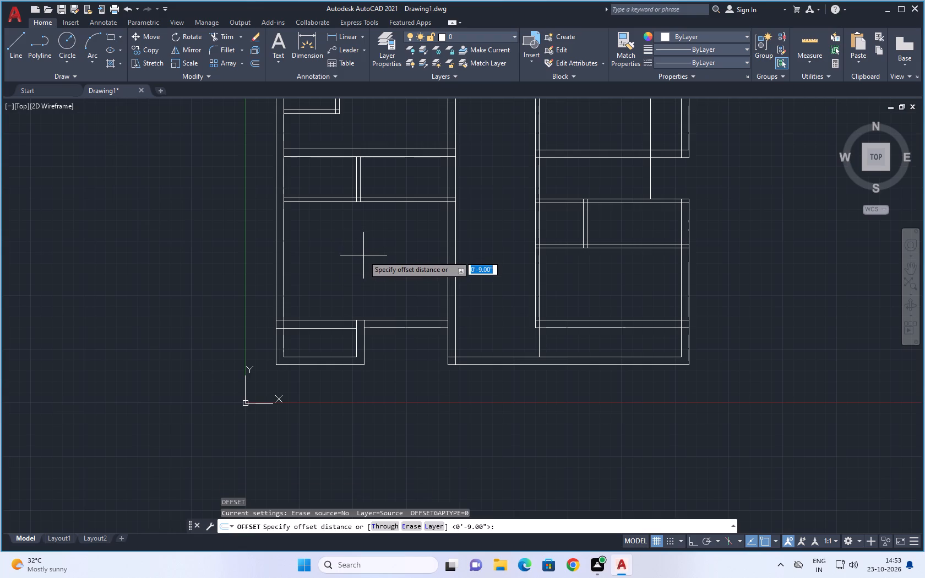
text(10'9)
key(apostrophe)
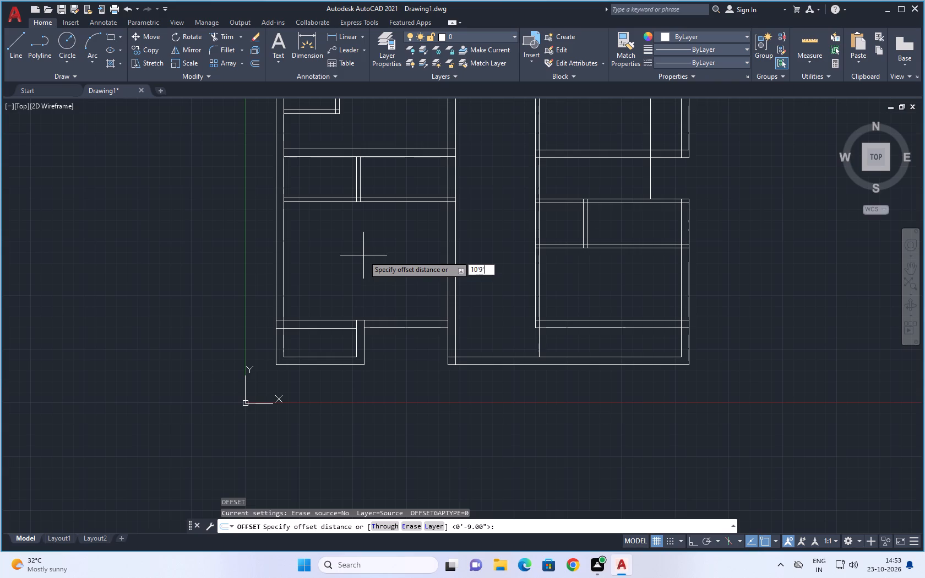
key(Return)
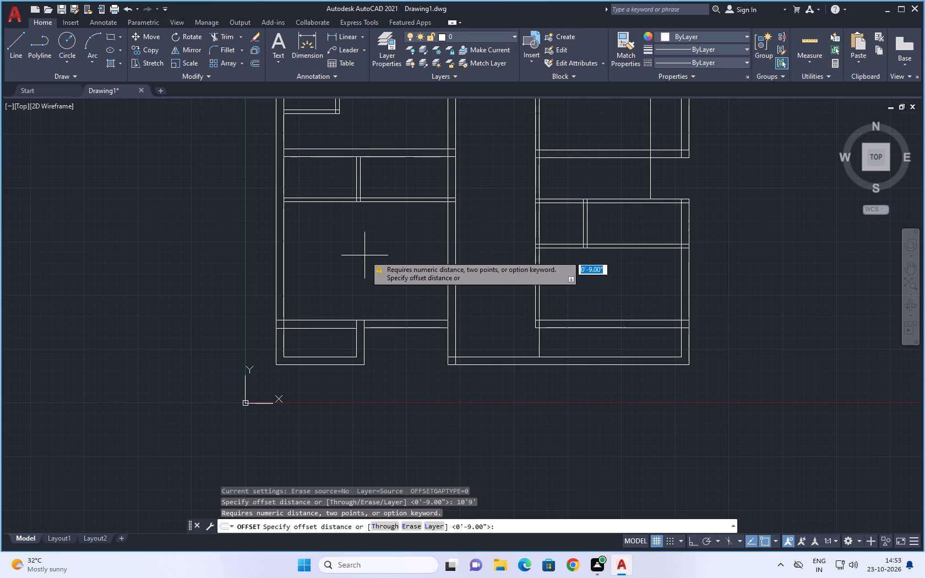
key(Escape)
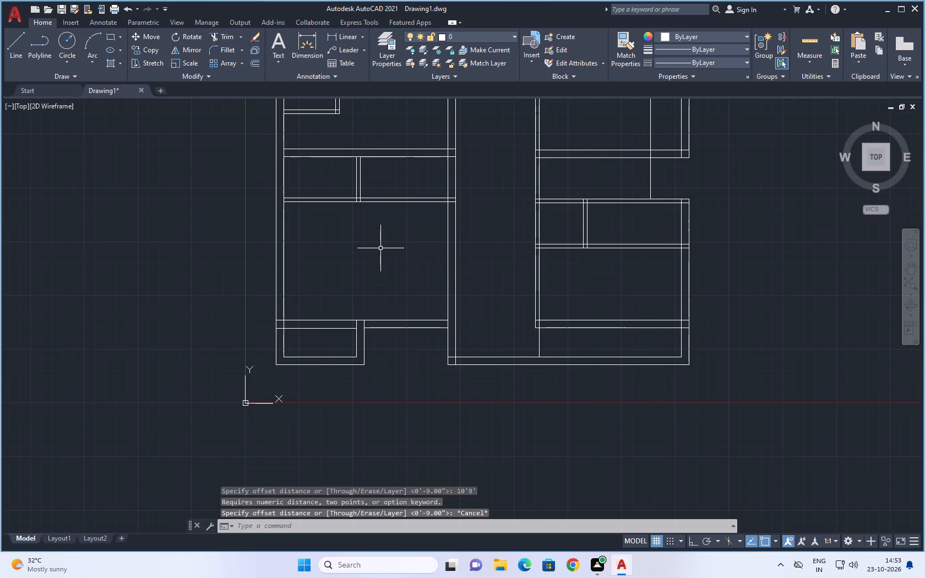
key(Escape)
Offset the lower line of the left block's horizontal wall above the large bottom room downward by 10'9".
key(o)
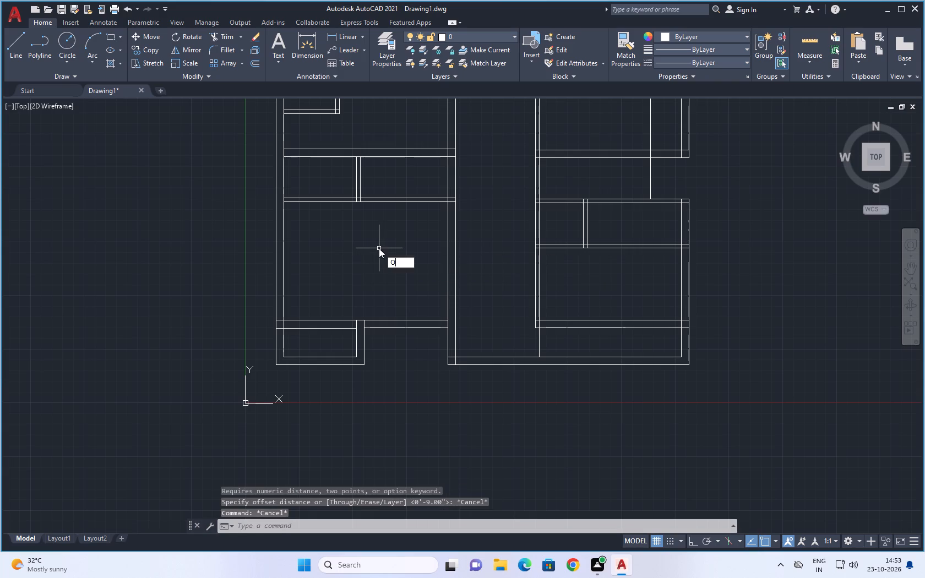
key(Return)
text(10'9)
key(shift+quotedbl)
key(Return)
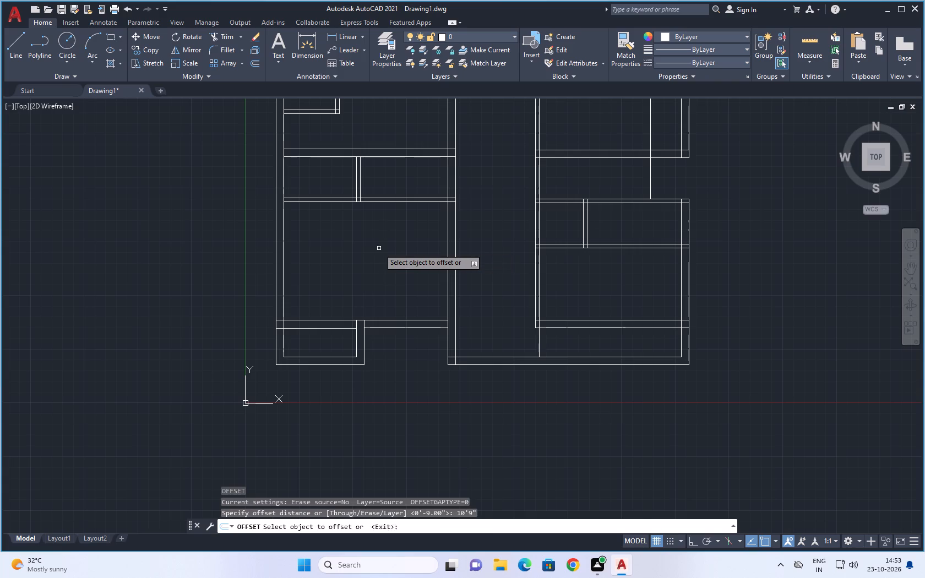
click(340, 201)
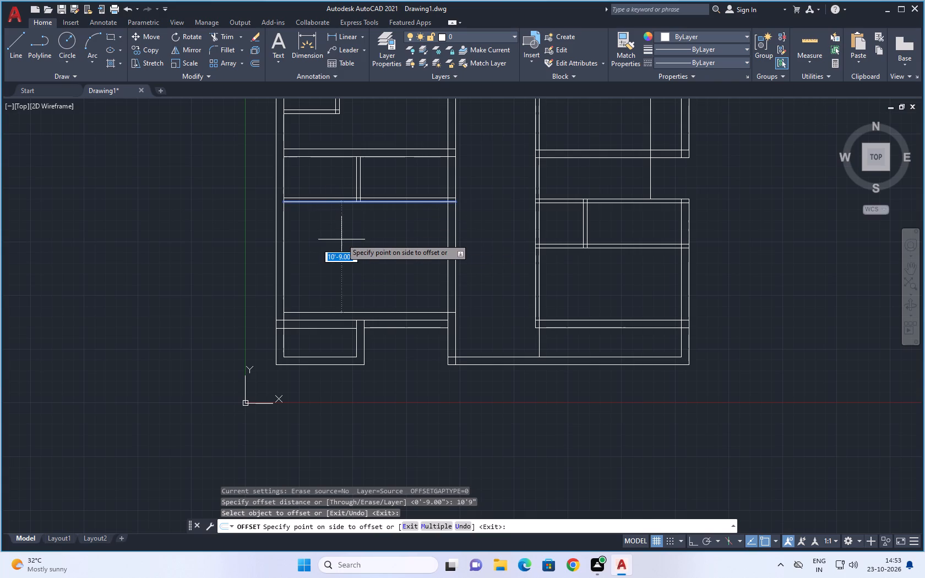
click(342, 250)
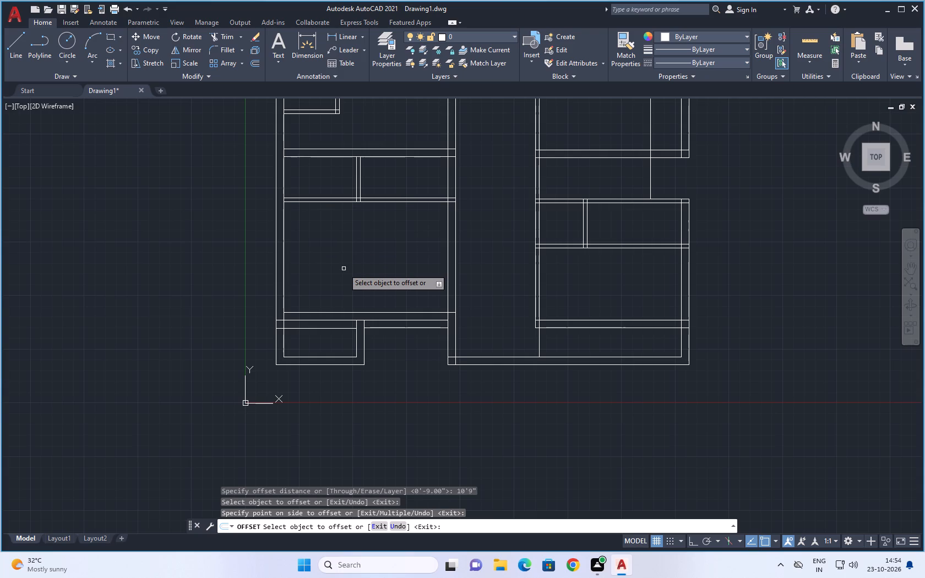
key(Escape)
key(Escape)
key(Escape)
Extend both short partition lines up to the new offset line, and the inner one down to the bottom outer wall line.
scroll(393, 346, up, 1)
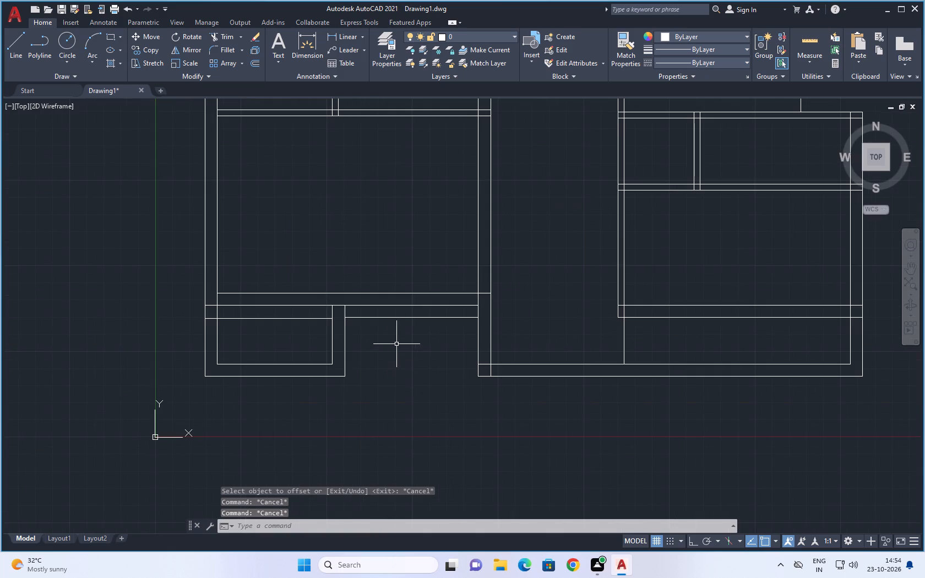
middle_drag(396, 343, 375, 373)
scroll(349, 367, up, 1)
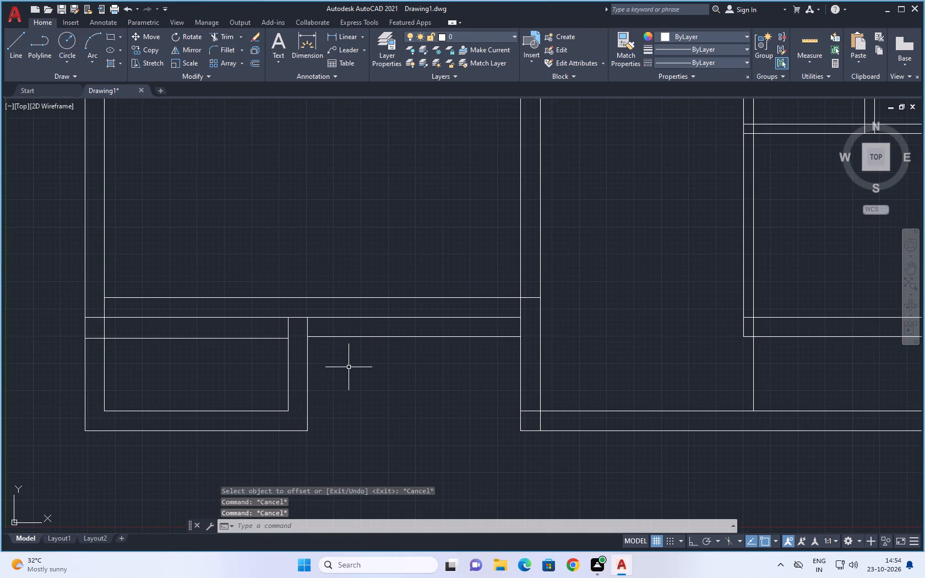
key(Escape)
key(e)
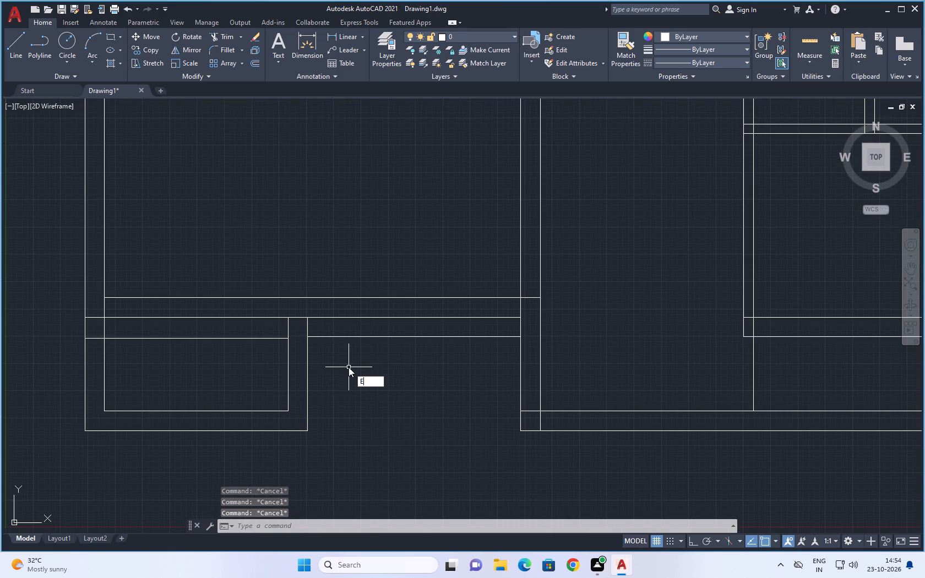
text(X)
key(space)
drag(349, 365, 270, 365)
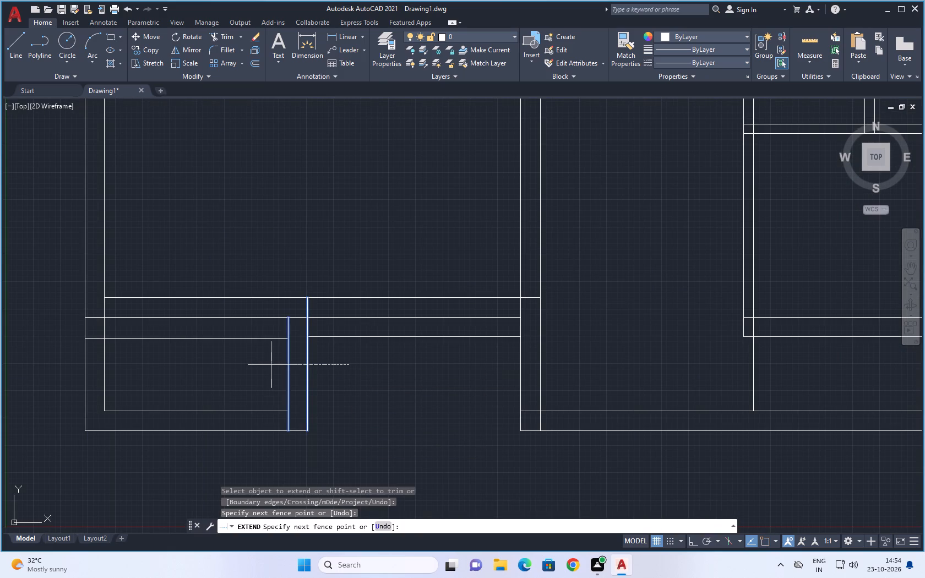
drag(270, 365, 264, 365)
click(287, 361)
key(Escape)
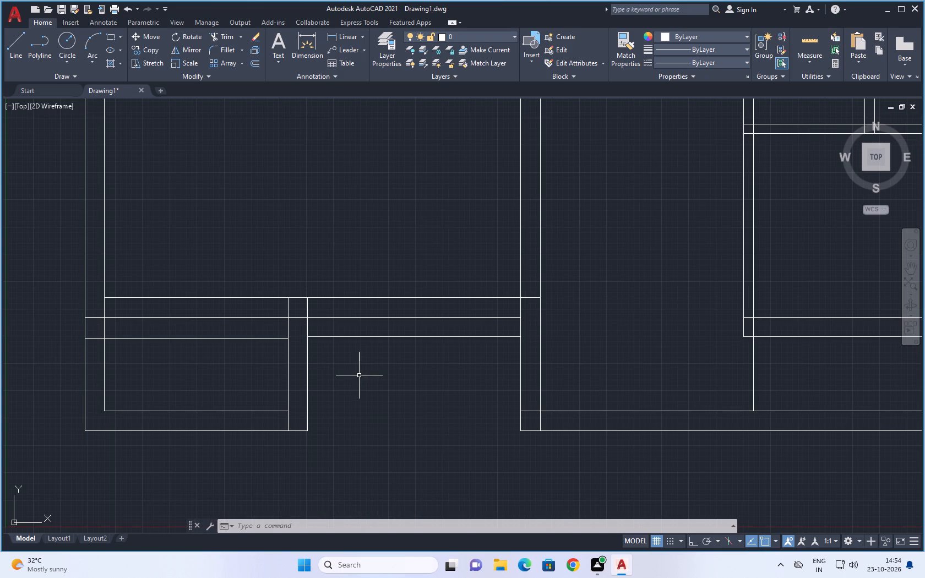
Erase the lowest horizontal line between the short partition and the central wall.
click(360, 336)
key(Delete)
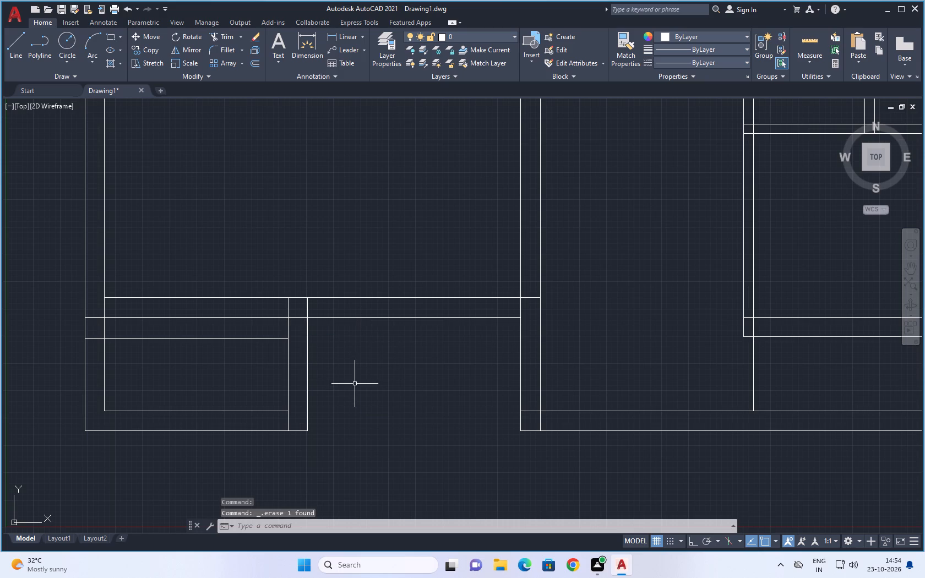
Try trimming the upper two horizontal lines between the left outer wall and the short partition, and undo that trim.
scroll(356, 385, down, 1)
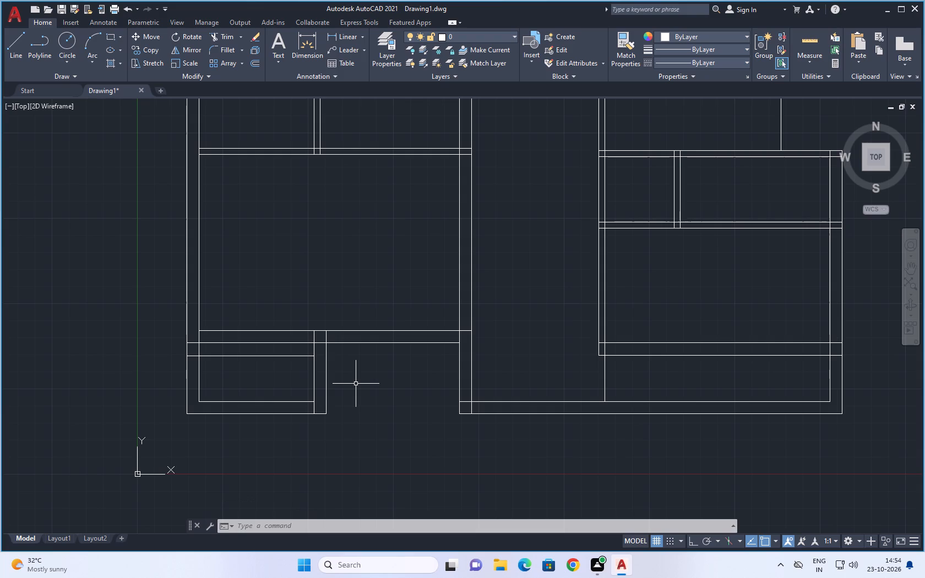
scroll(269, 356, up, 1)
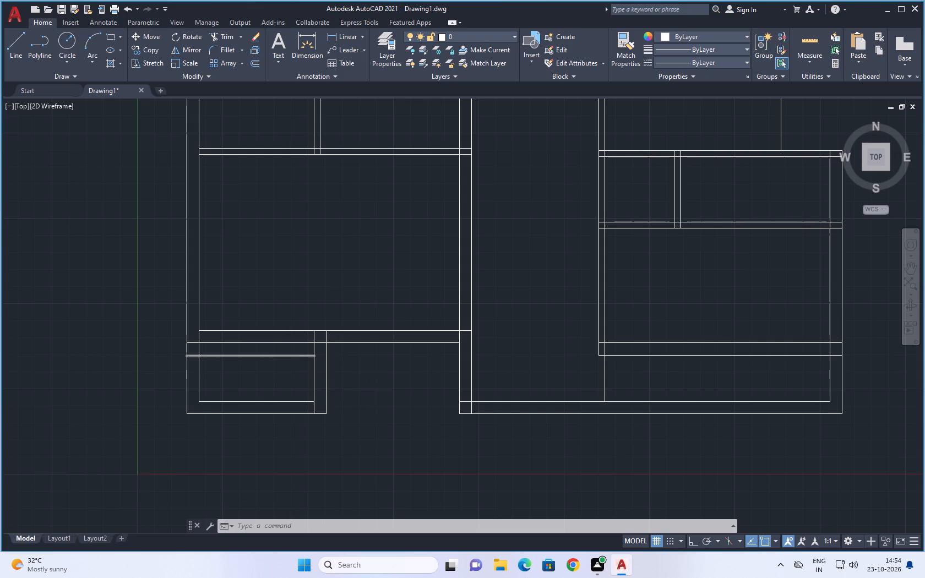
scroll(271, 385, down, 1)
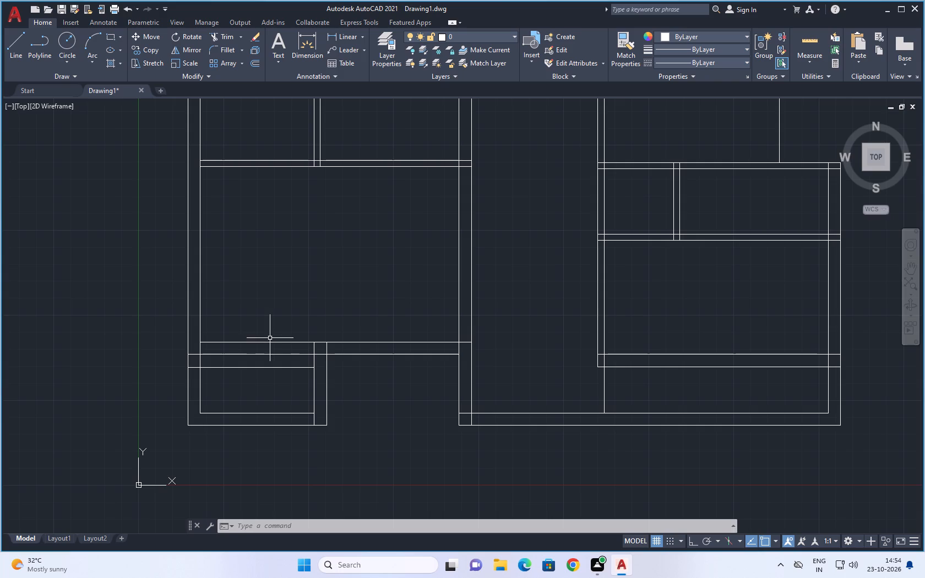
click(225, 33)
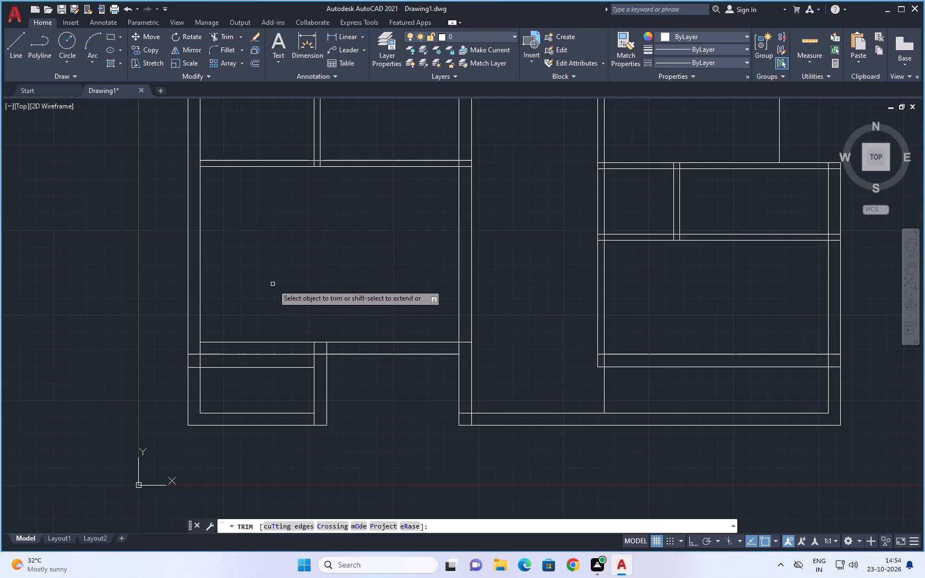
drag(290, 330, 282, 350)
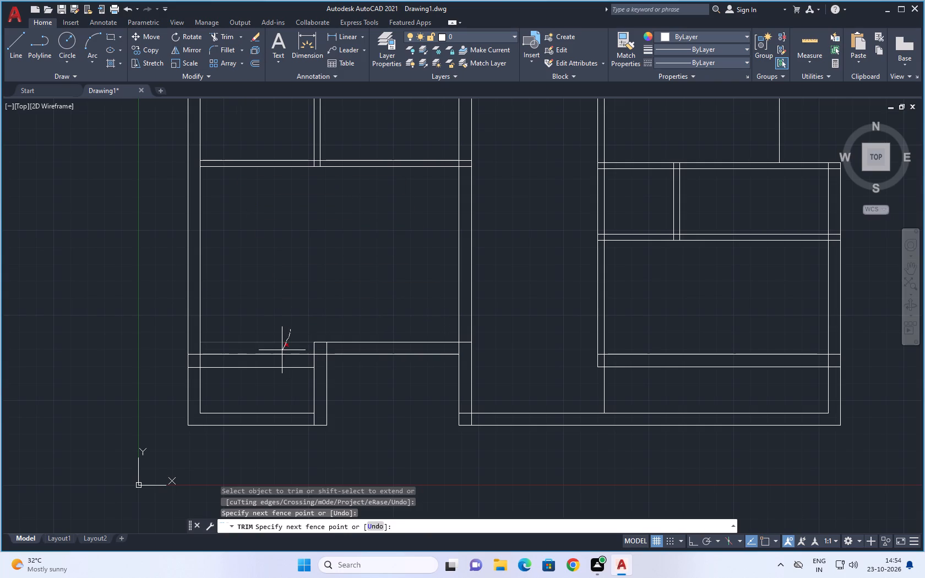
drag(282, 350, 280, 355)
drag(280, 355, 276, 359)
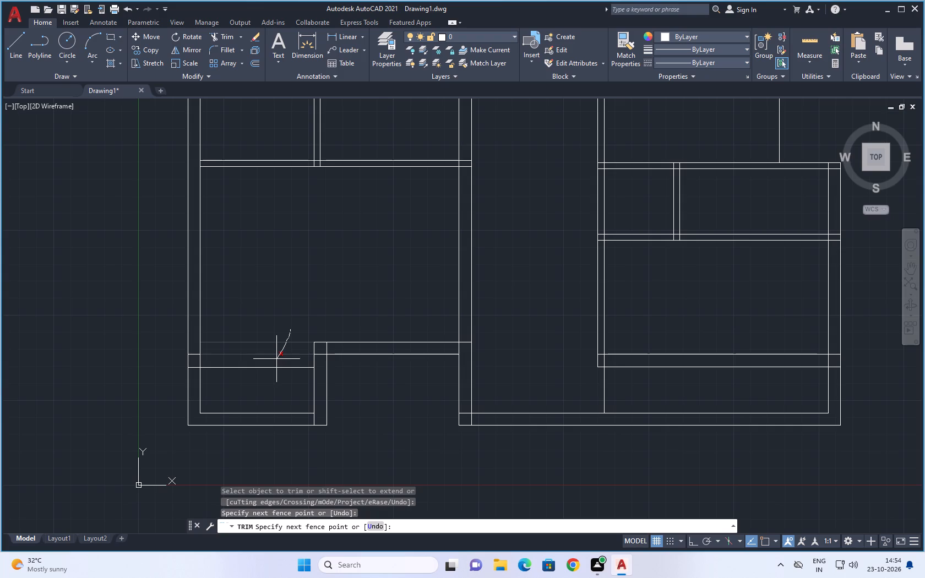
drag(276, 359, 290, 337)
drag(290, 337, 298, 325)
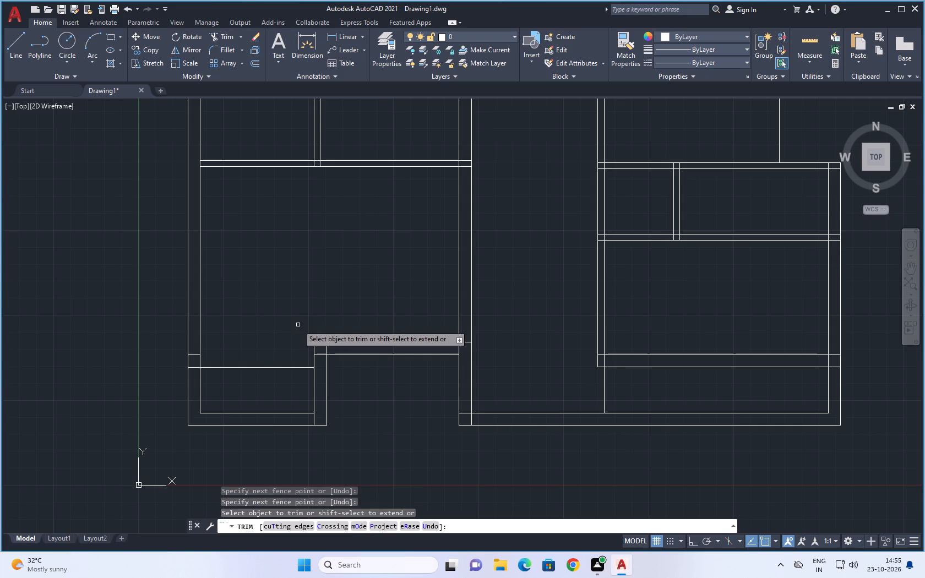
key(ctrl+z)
Trim the top horizontal line left of the short partition and the old outer wall lines below the left room's bottom wall.
click(289, 343)
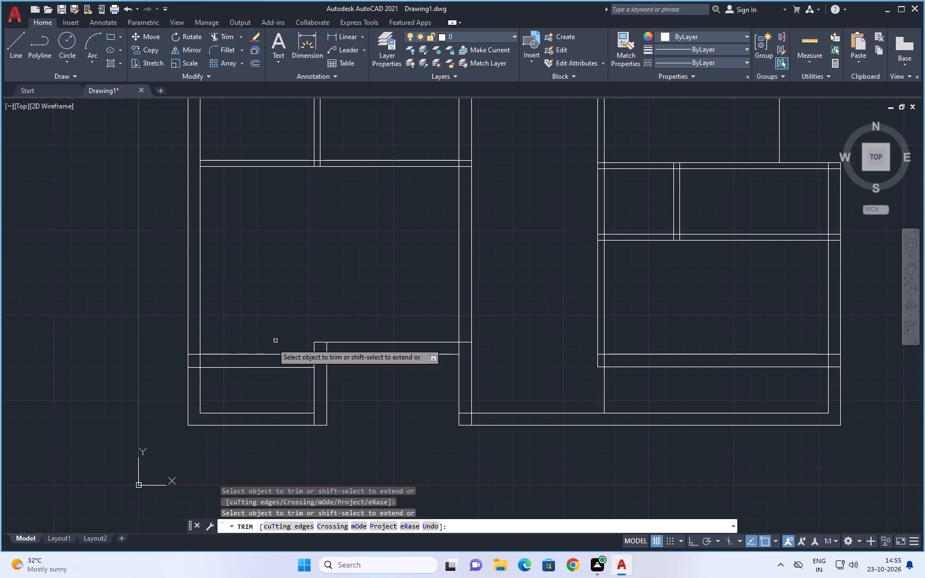
scroll(188, 361, up, 1)
drag(170, 397, 214, 403)
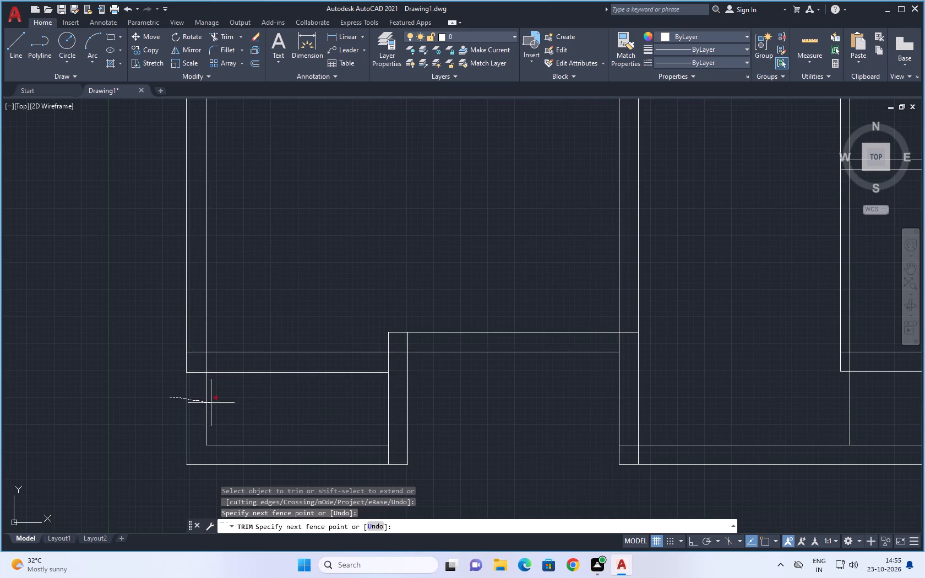
drag(214, 403, 266, 475)
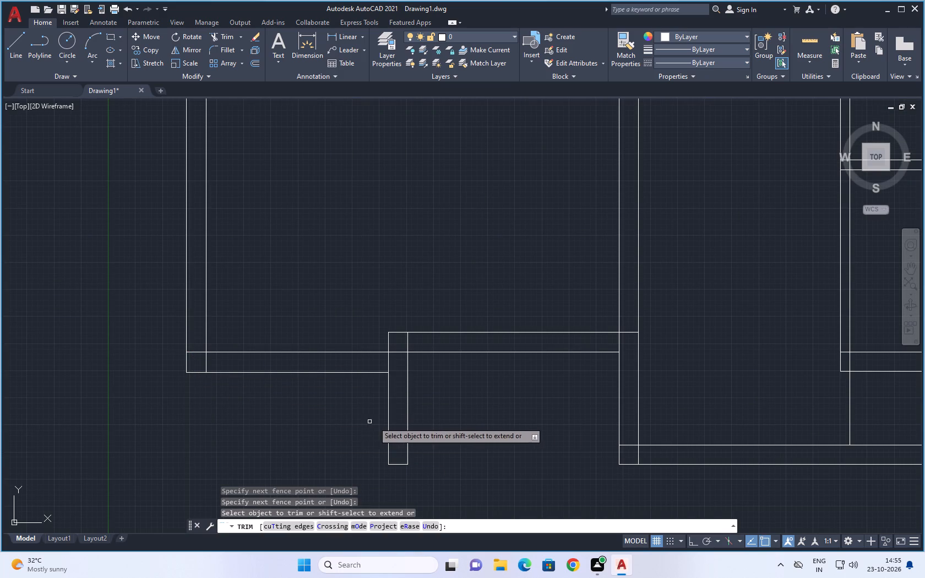
Trim away the old bottom and right outer wall lines below the bottom wall of the right block.
scroll(460, 427, down, 2)
middle_drag(470, 428, 417, 408)
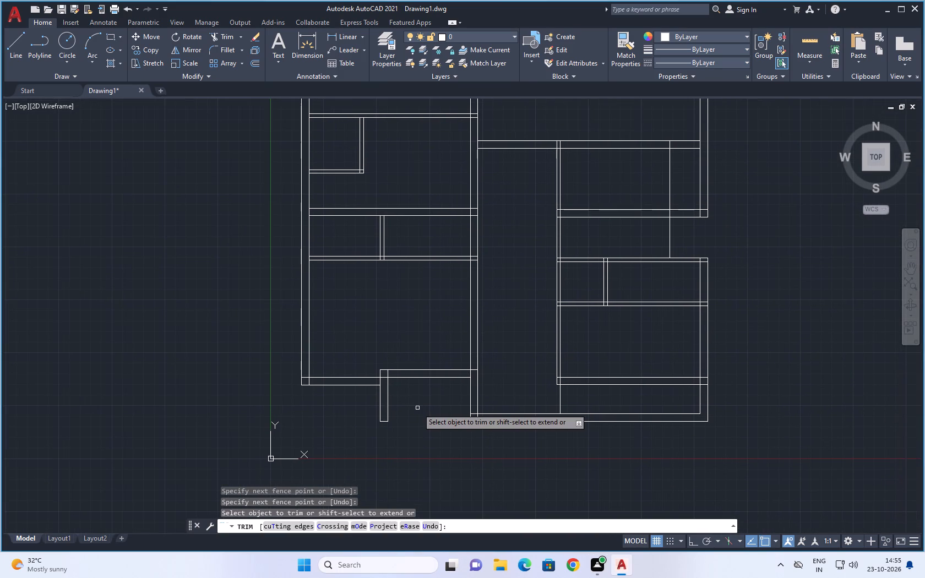
drag(662, 402, 668, 434)
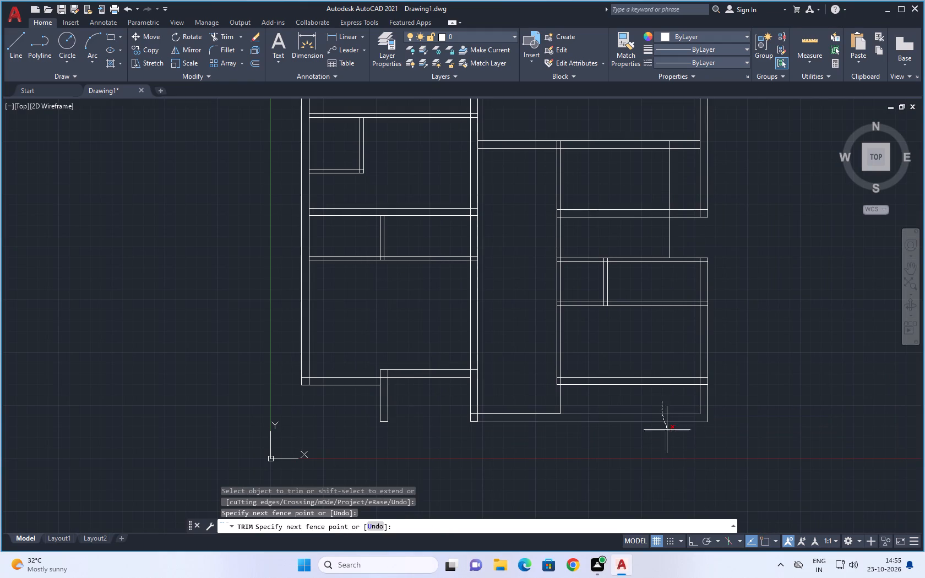
drag(668, 434, 671, 440)
drag(684, 406, 737, 402)
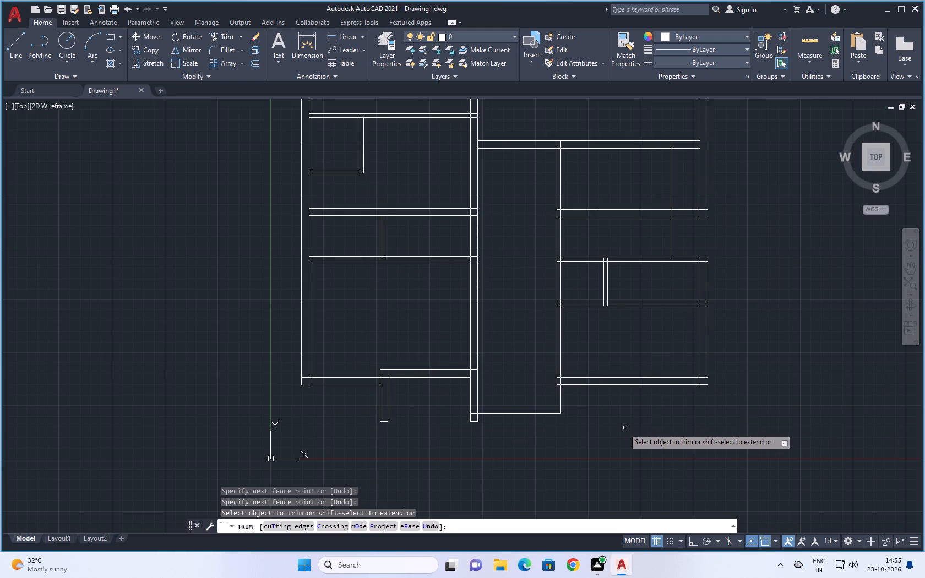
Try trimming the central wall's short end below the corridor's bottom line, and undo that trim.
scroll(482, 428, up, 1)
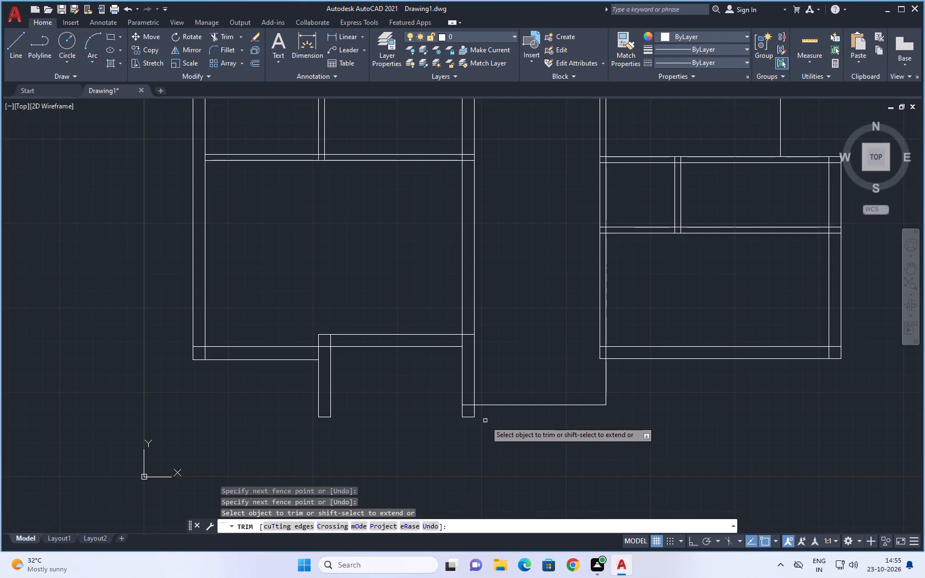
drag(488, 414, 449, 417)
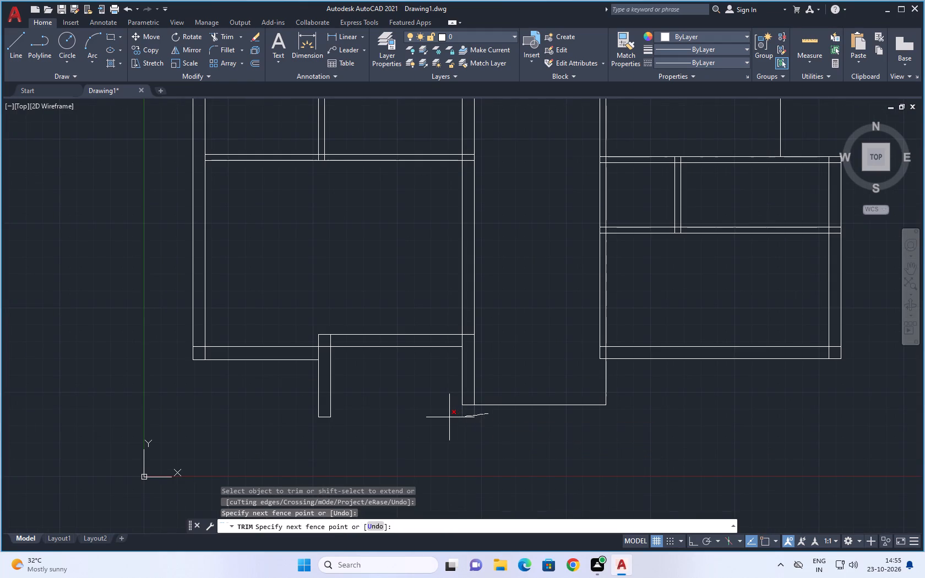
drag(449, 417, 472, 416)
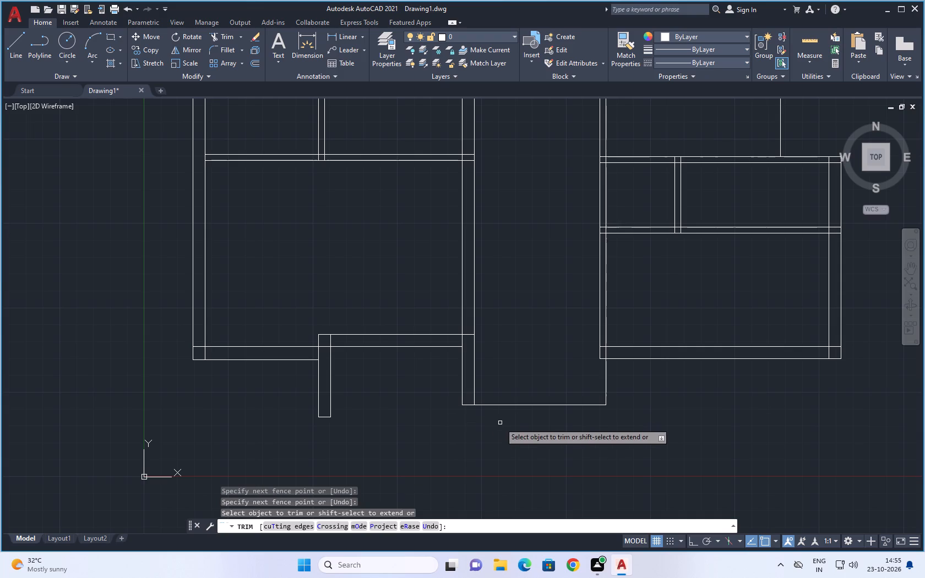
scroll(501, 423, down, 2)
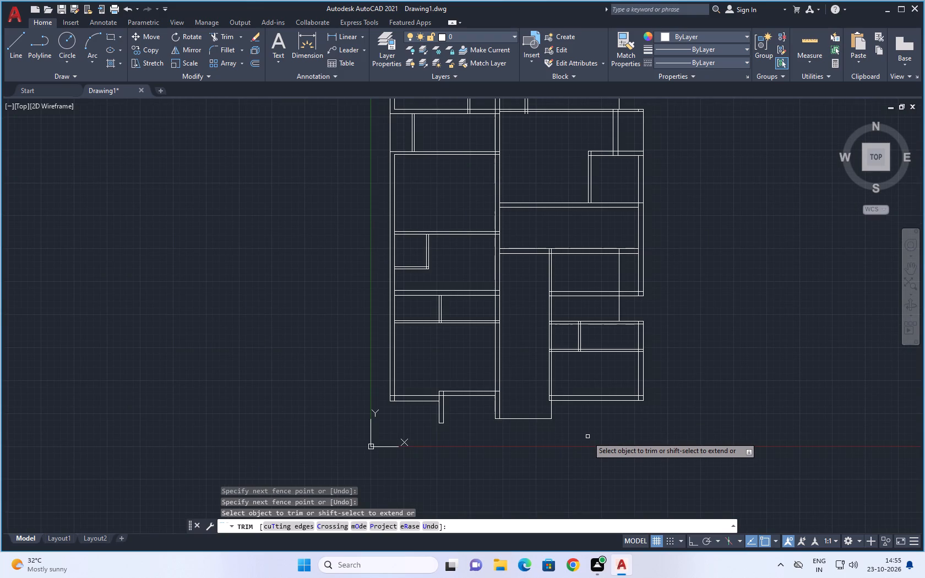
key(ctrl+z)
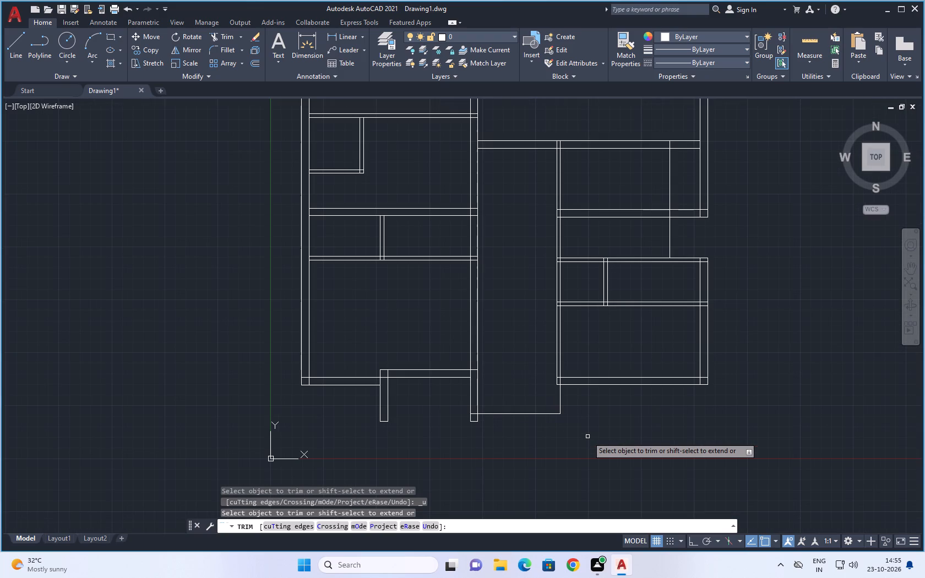
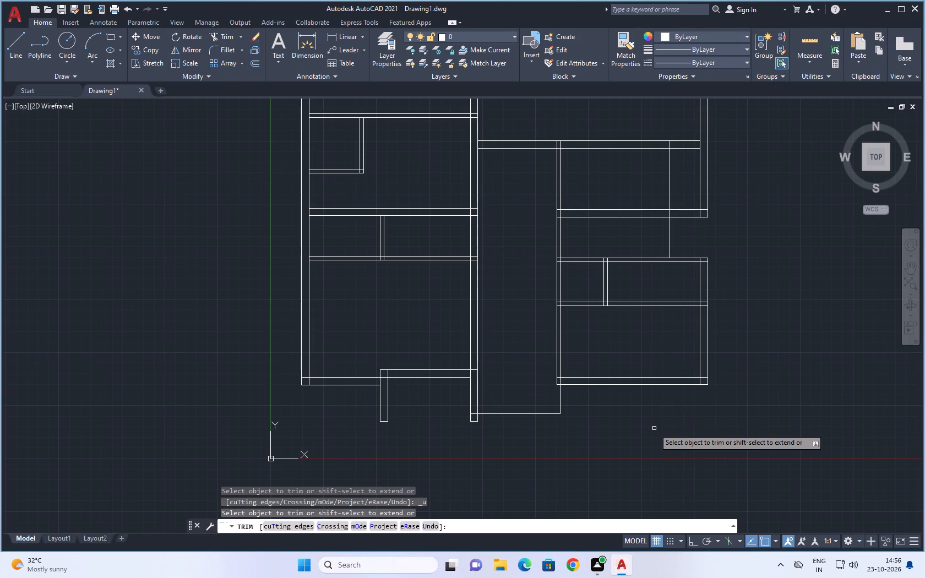
Extend the left room's outer bottom wall line across the short partition to the partition's right face.
scroll(402, 421, up, 1)
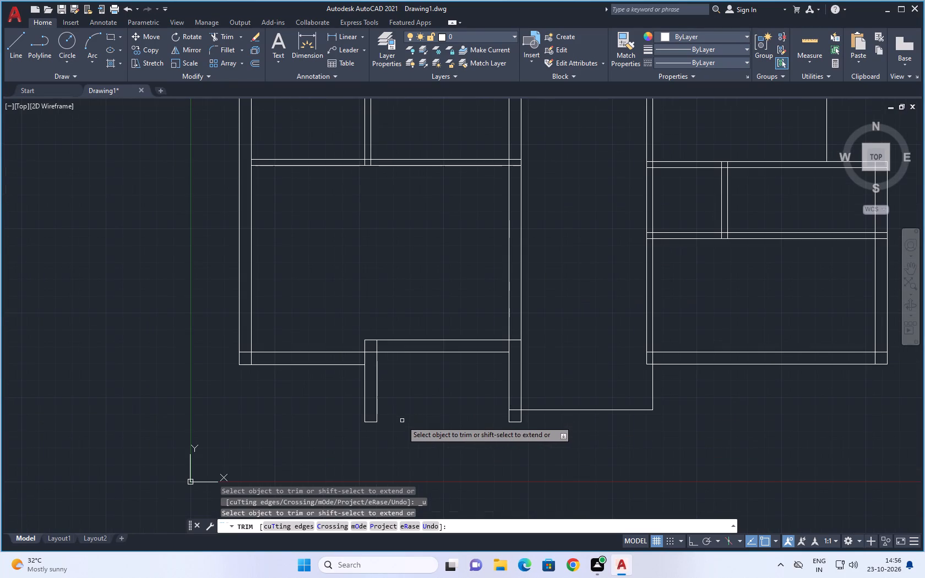
middle_drag(423, 383, 433, 419)
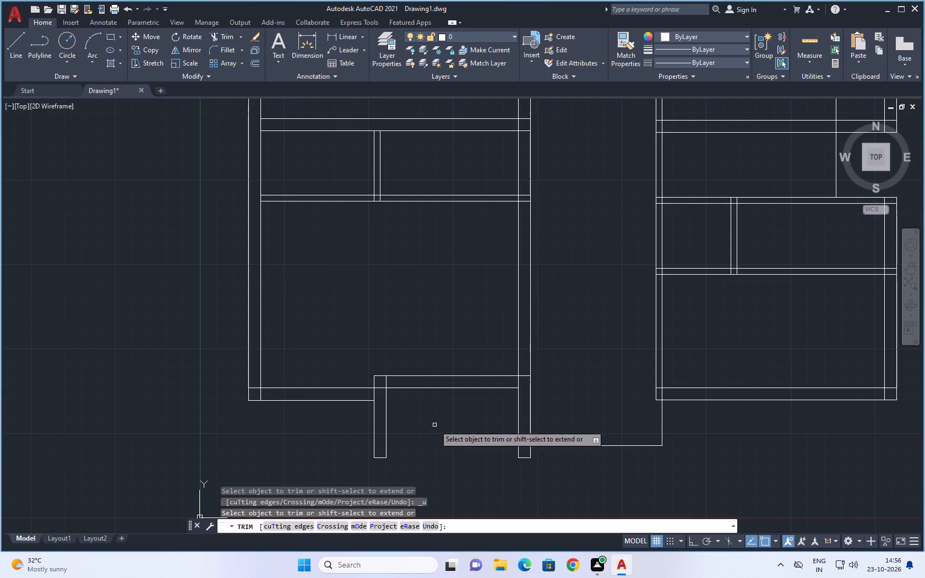
middle_drag(434, 425, 425, 440)
scroll(425, 440, down, 1)
middle_drag(428, 440, 413, 425)
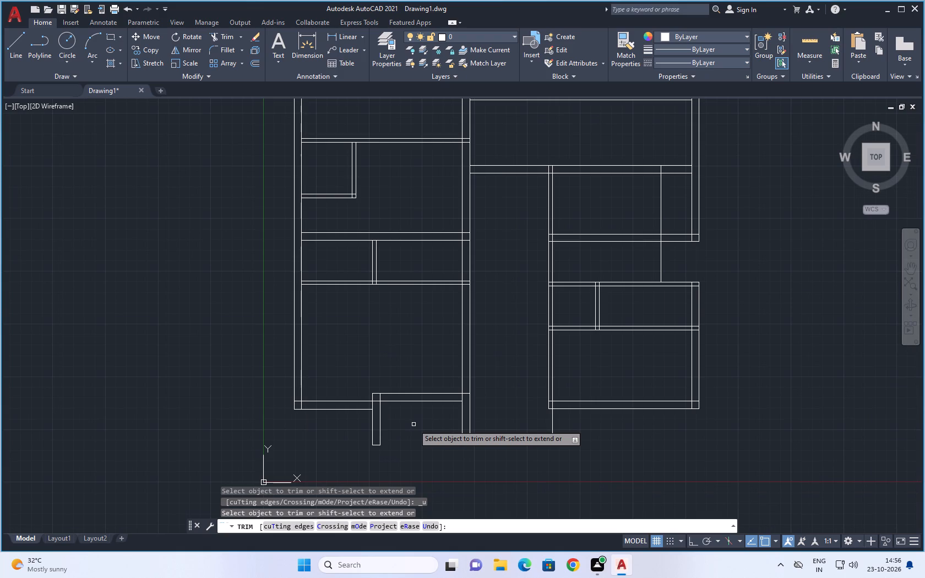
middle_drag(427, 434, 426, 411)
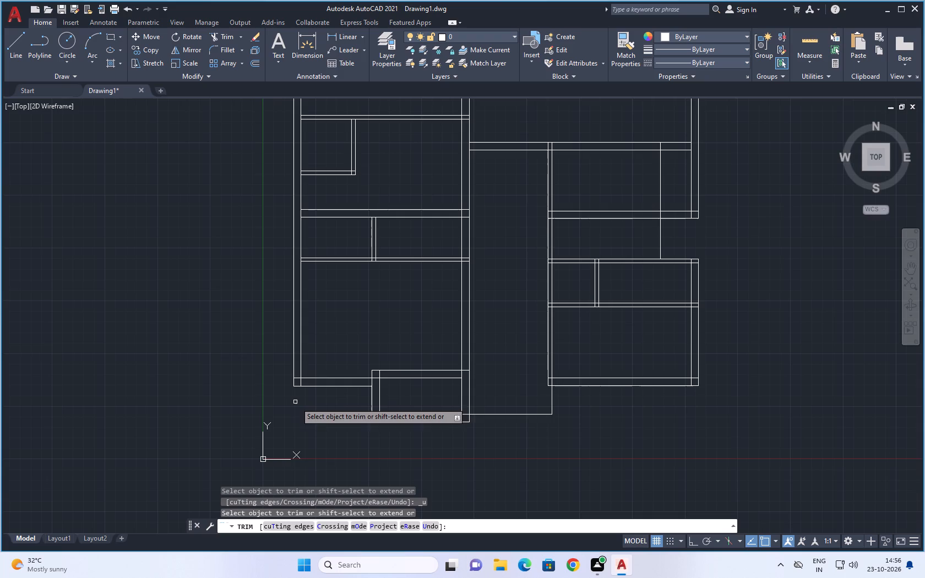
scroll(305, 405, up, 1)
middle_drag(312, 401, 302, 413)
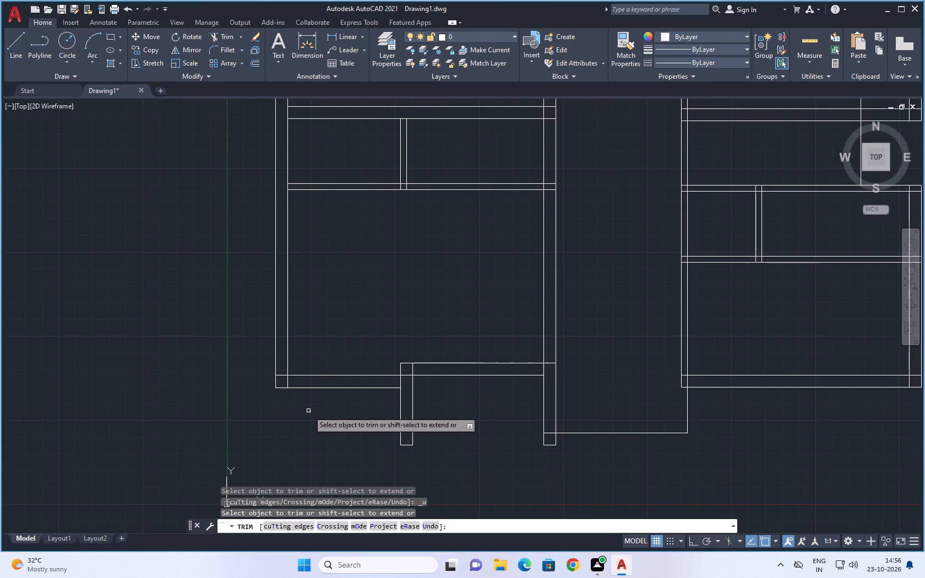
middle_drag(312, 416, 305, 403)
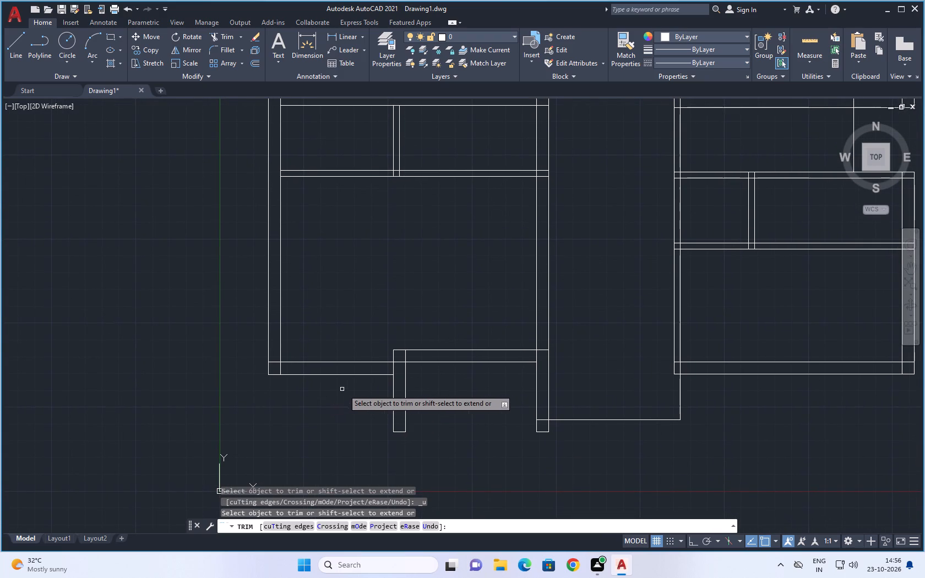
key(Escape)
key(Escape)
key(Escape)
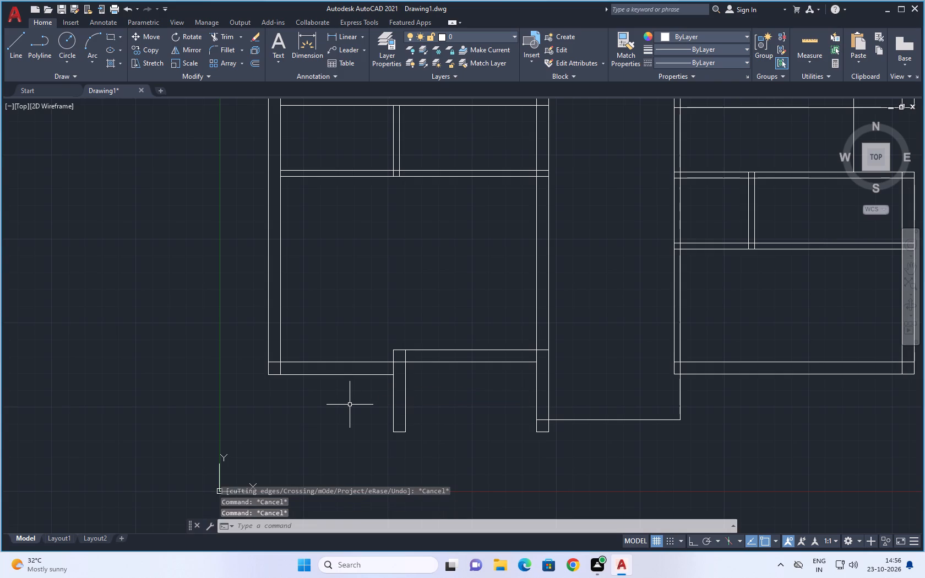
text(EX)
key(space)
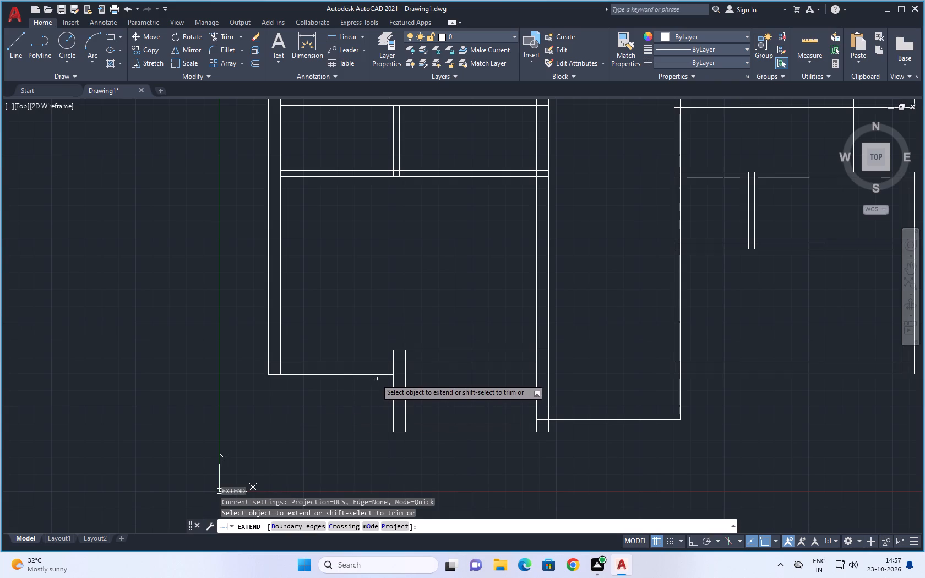
click(376, 374)
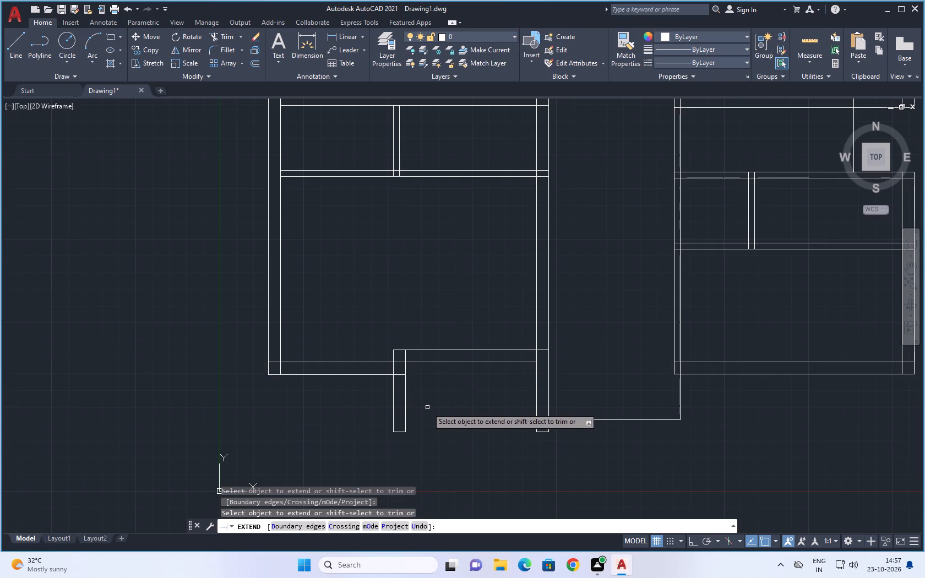
key(Escape)
key(Escape)
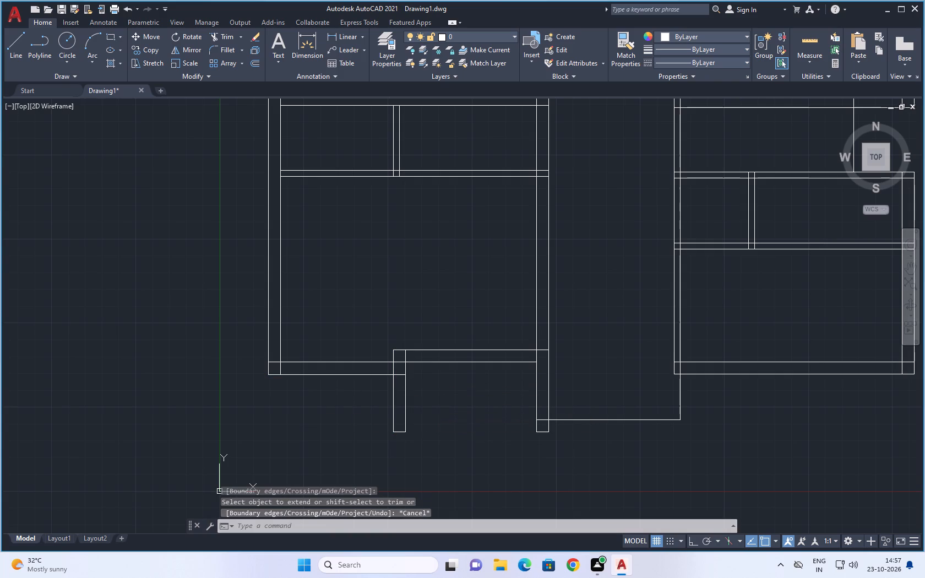
key(Escape)
Trim away the short partition's two vertical lines and end line below the left room's outer bottom wall line.
key(t)
text(R)
key(space)
drag(431, 396, 371, 423)
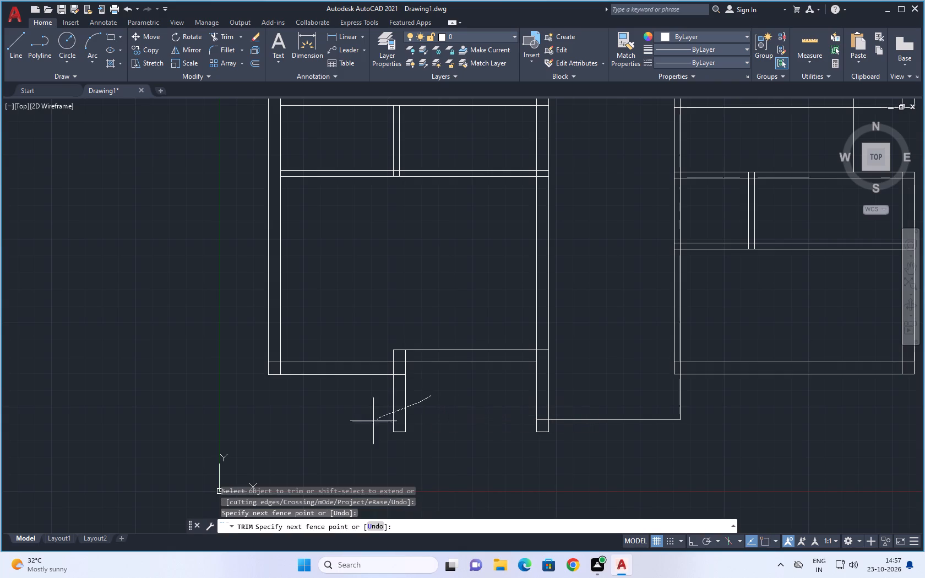
drag(371, 423, 368, 425)
drag(404, 419, 400, 449)
Examine the bottom walls of the left room and the overall floor plan for leftover wall lines.
scroll(405, 443, down, 1)
middle_drag(408, 437, 384, 441)
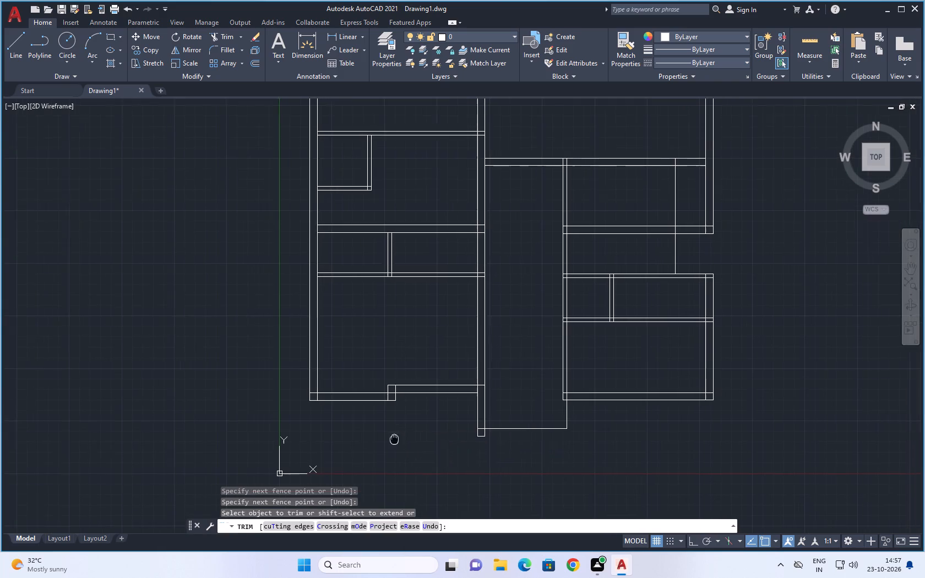
middle_drag(384, 441, 356, 445)
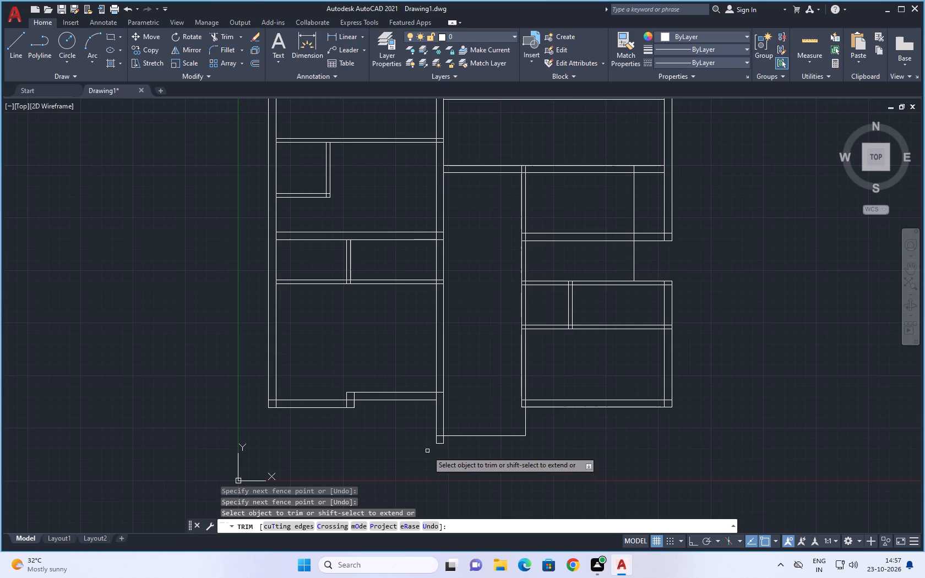
click(19, 43)
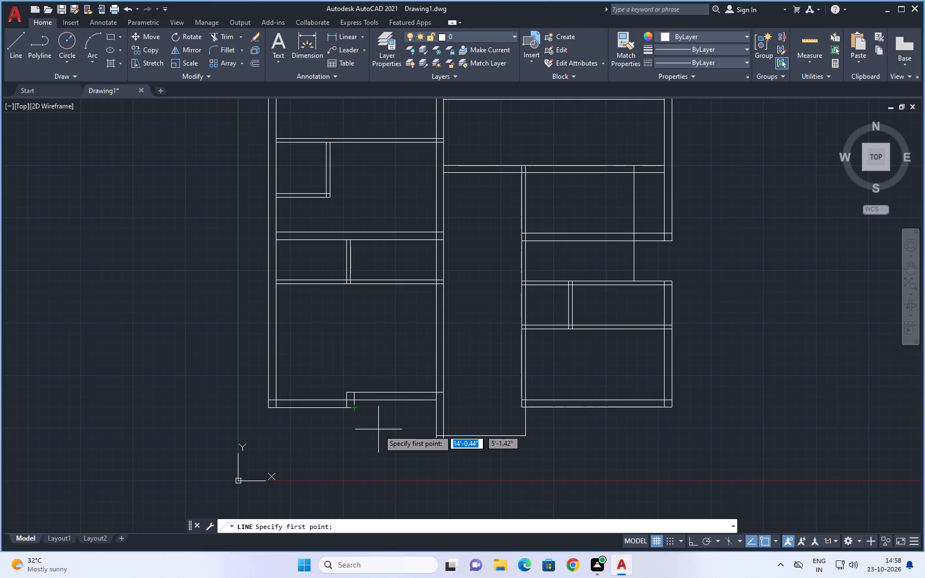
key(Escape)
middle_drag(375, 427, 384, 405)
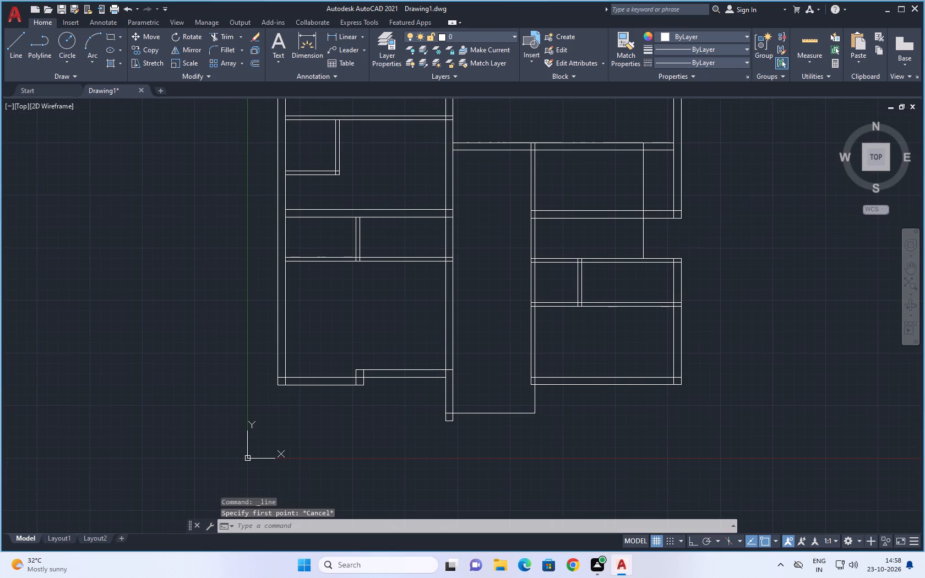
middle_drag(384, 405, 387, 389)
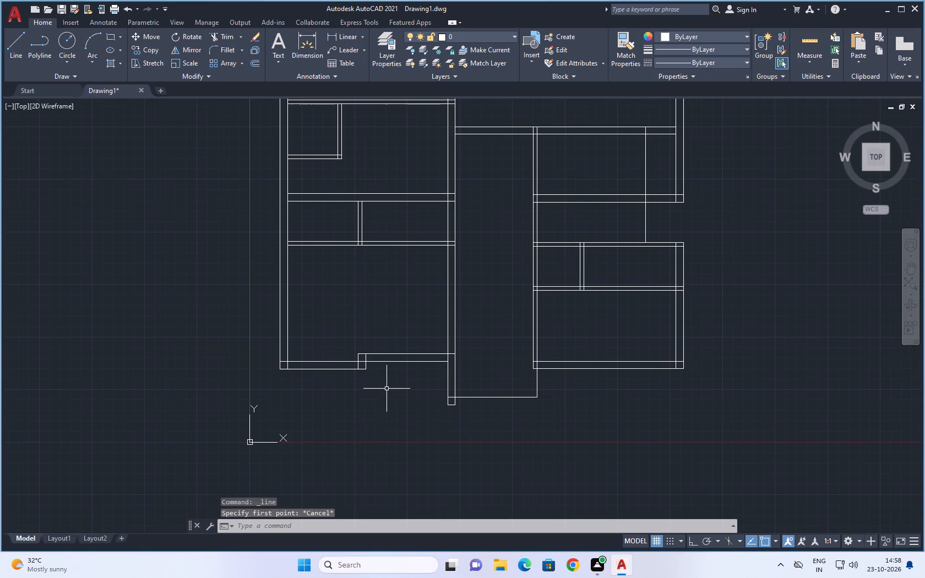
middle_drag(387, 391, 371, 397)
scroll(368, 397, up, 1)
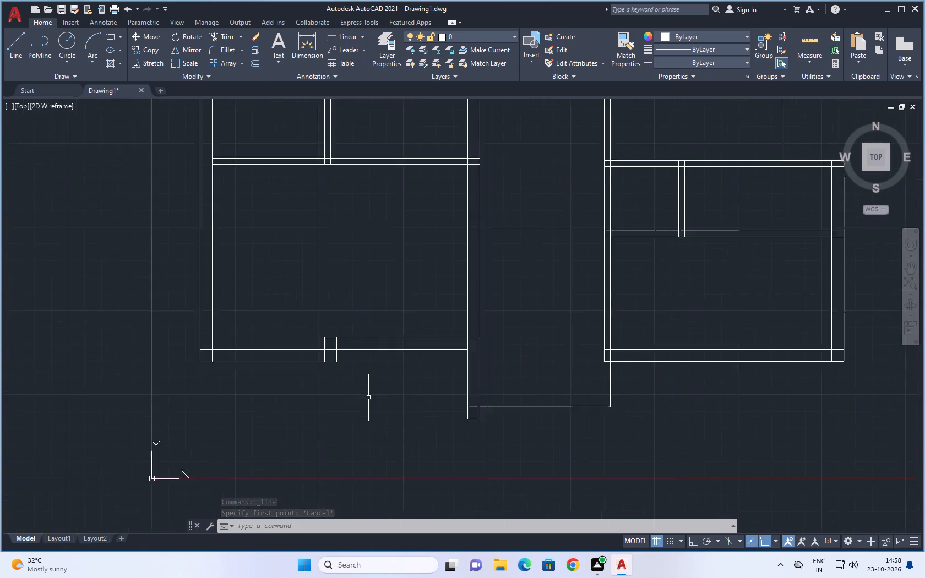
scroll(368, 397, up, 1)
middle_drag(376, 385, 362, 440)
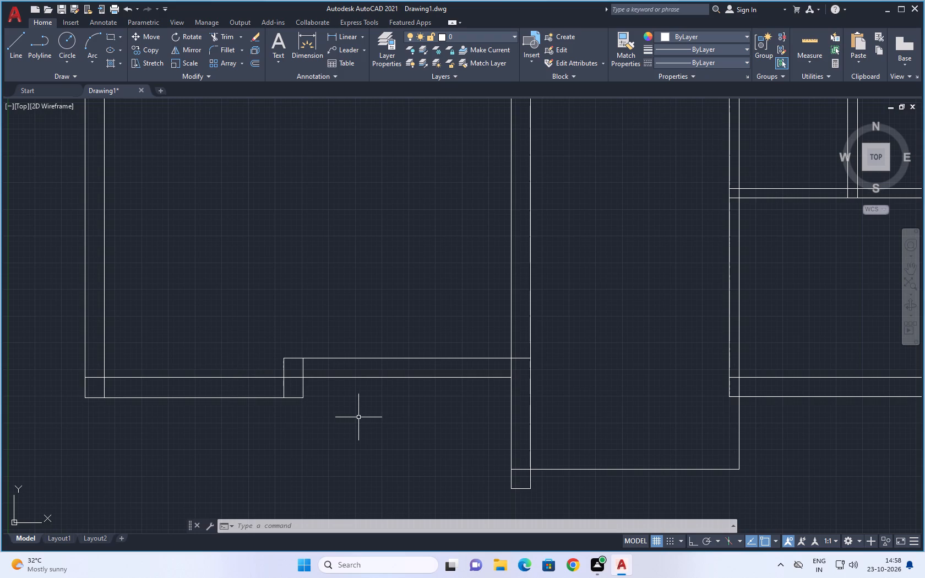
scroll(358, 417, down, 2)
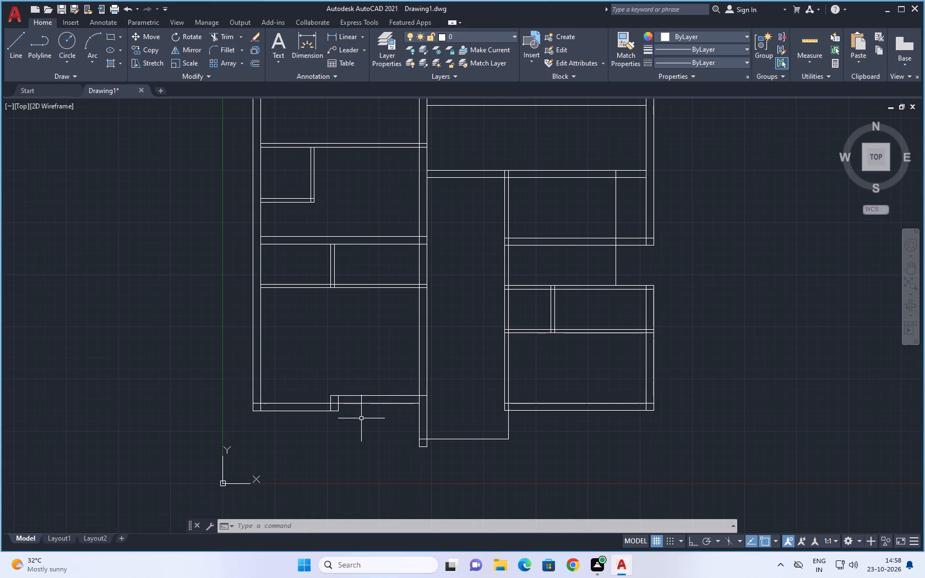
middle_drag(362, 372, 338, 366)
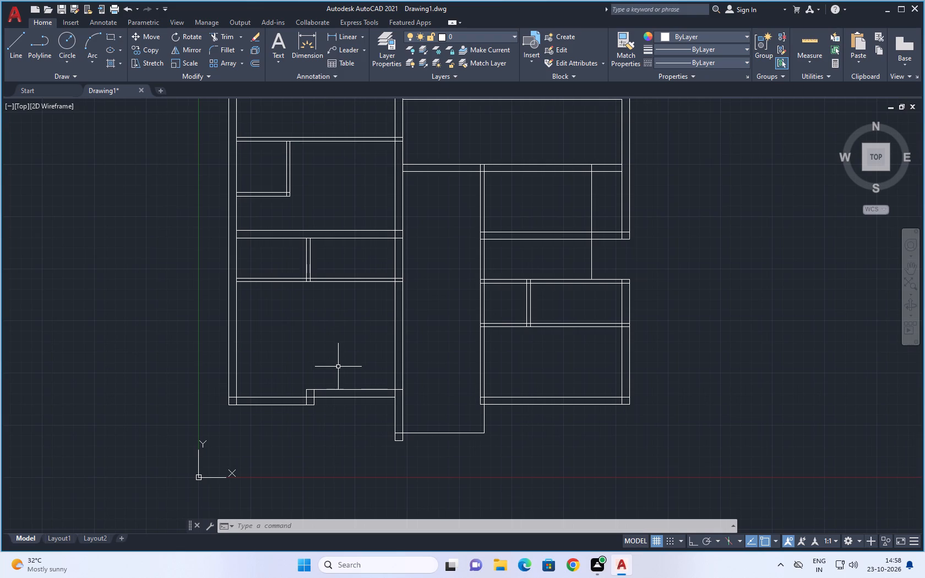
scroll(343, 362, down, 1)
middle_drag(349, 352, 350, 471)
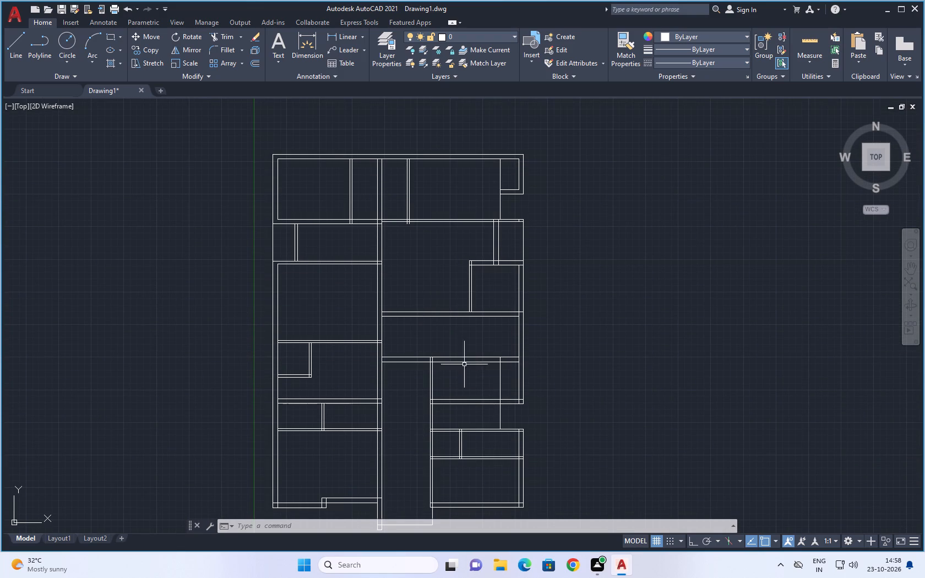
Trim the crossing lines inside the stepped corner of the left room's bottom wall so each wall face follows the step.
middle_drag(605, 378, 594, 283)
scroll(329, 440, up, 1)
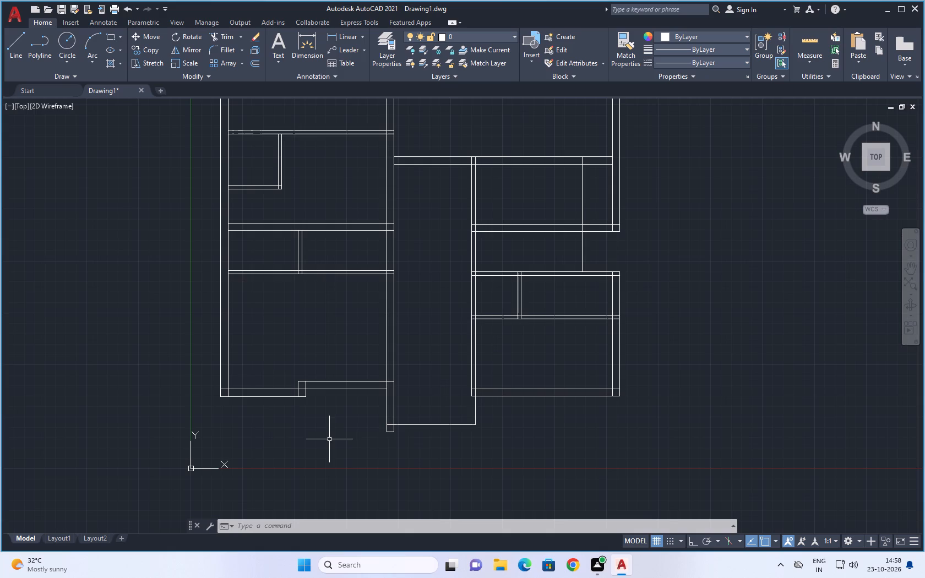
click(221, 34)
scroll(266, 393, up, 4)
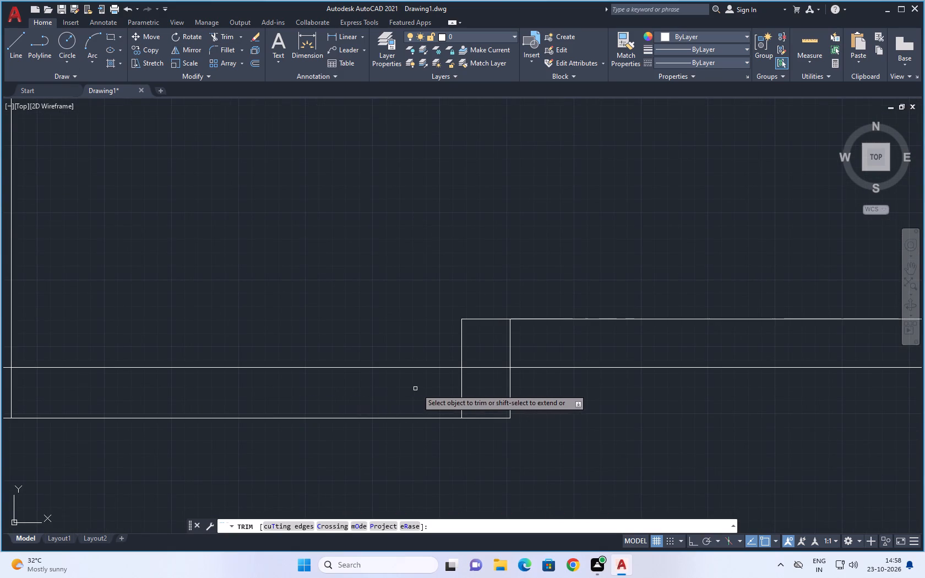
drag(442, 389, 486, 355)
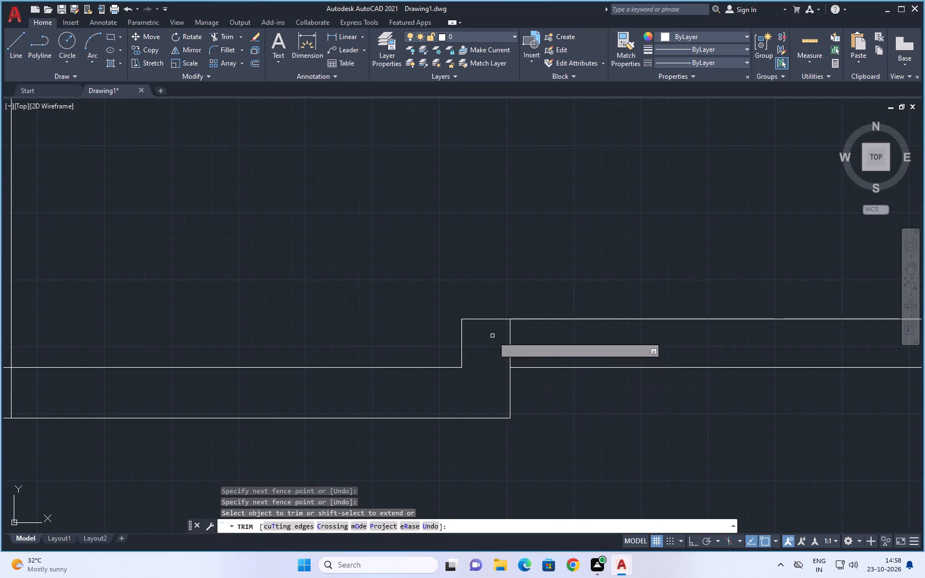
drag(492, 336, 531, 337)
Trim the overlapping inner wall lines at the left room's bottom-left corner to form a clean wall corner.
scroll(534, 408, down, 2)
middle_drag(565, 426, 551, 418)
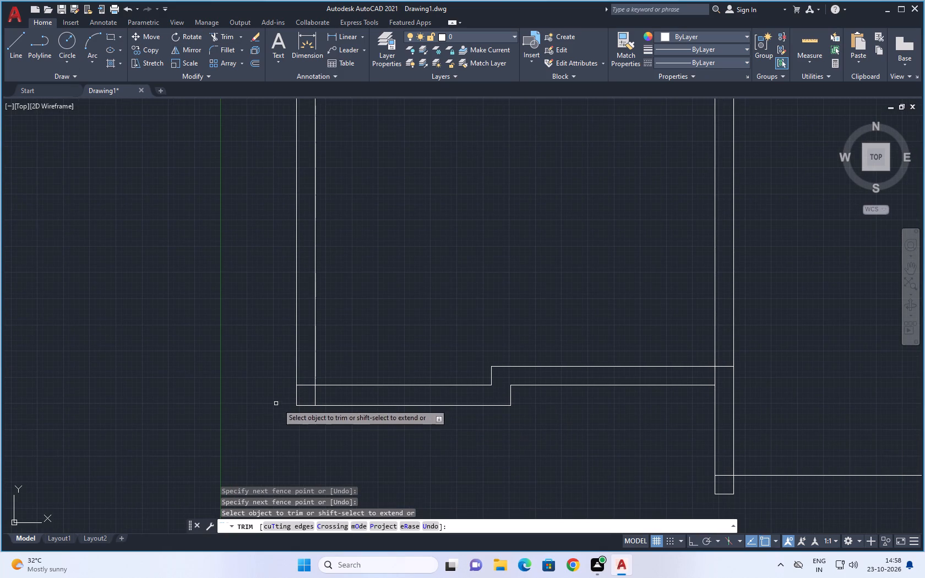
scroll(302, 394, up, 2)
drag(307, 361, 367, 404)
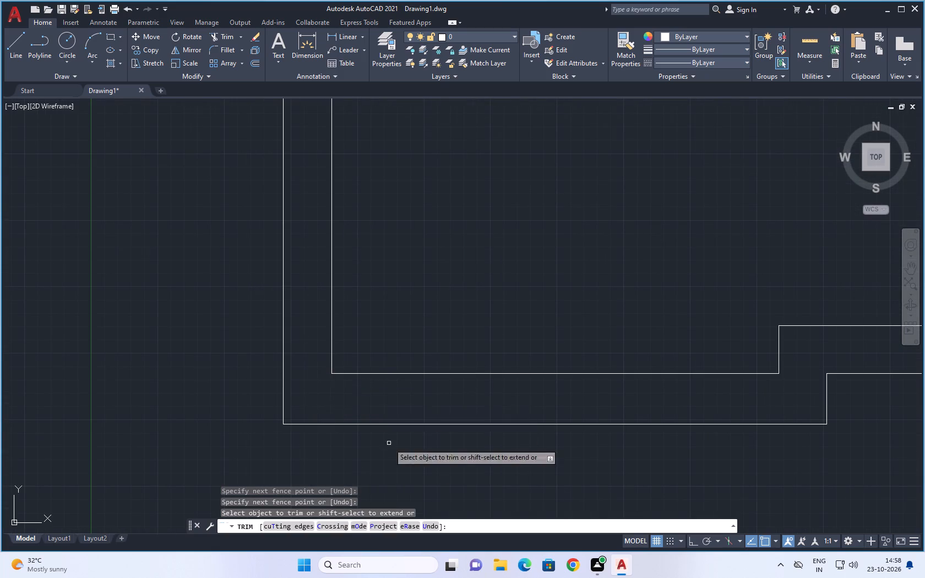
Examine the corridor, the right block and the full floor plan for wall junctions that still need cleaning up.
scroll(444, 456, down, 2)
scroll(545, 449, down, 2)
middle_drag(563, 454, 391, 408)
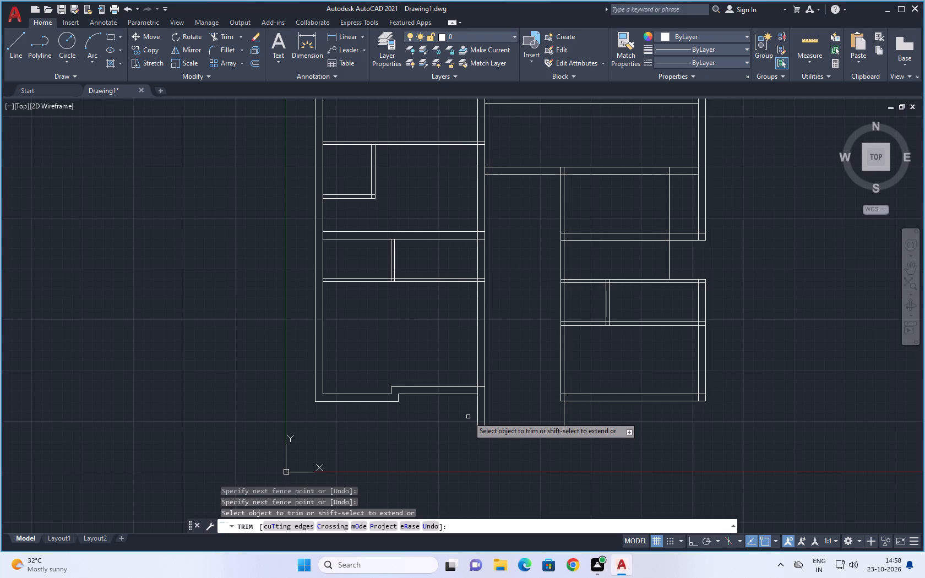
scroll(520, 375, down, 1)
middle_drag(521, 362, 494, 374)
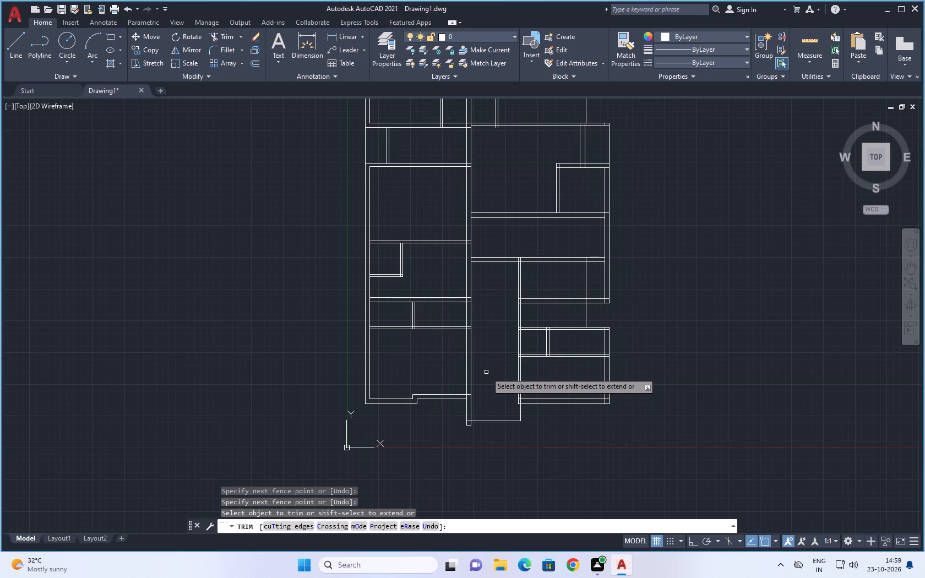
scroll(487, 370, up, 1)
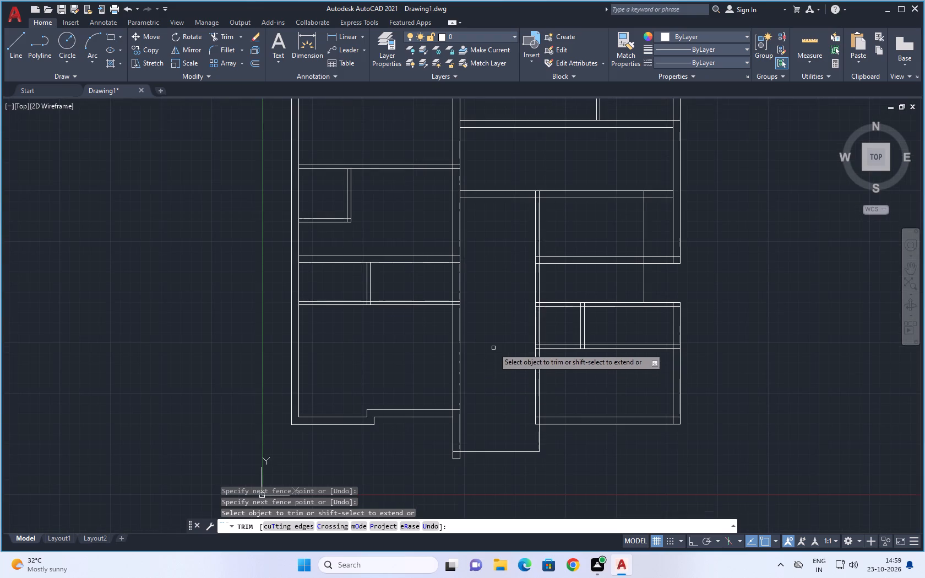
middle_drag(493, 348, 488, 379)
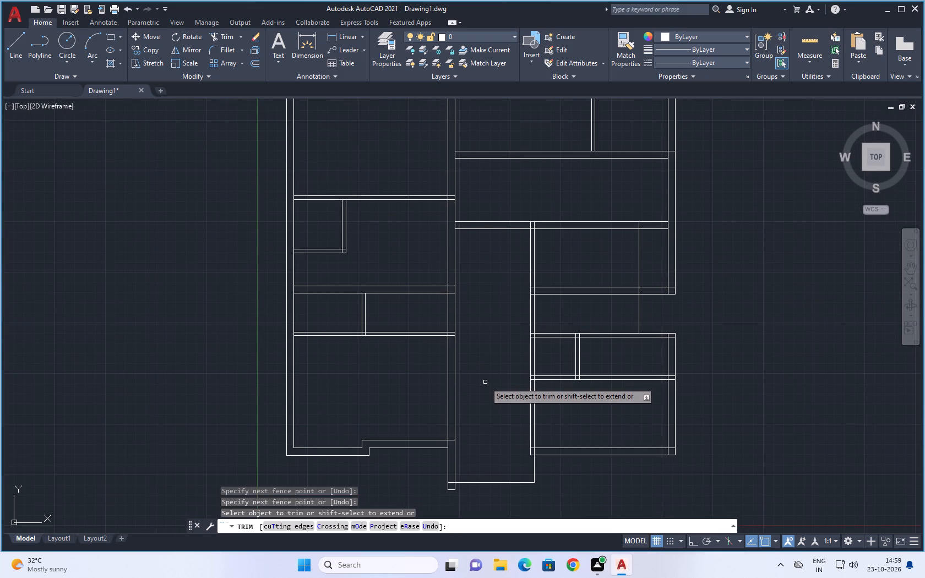
middle_drag(485, 375, 482, 351)
scroll(484, 353, down, 1)
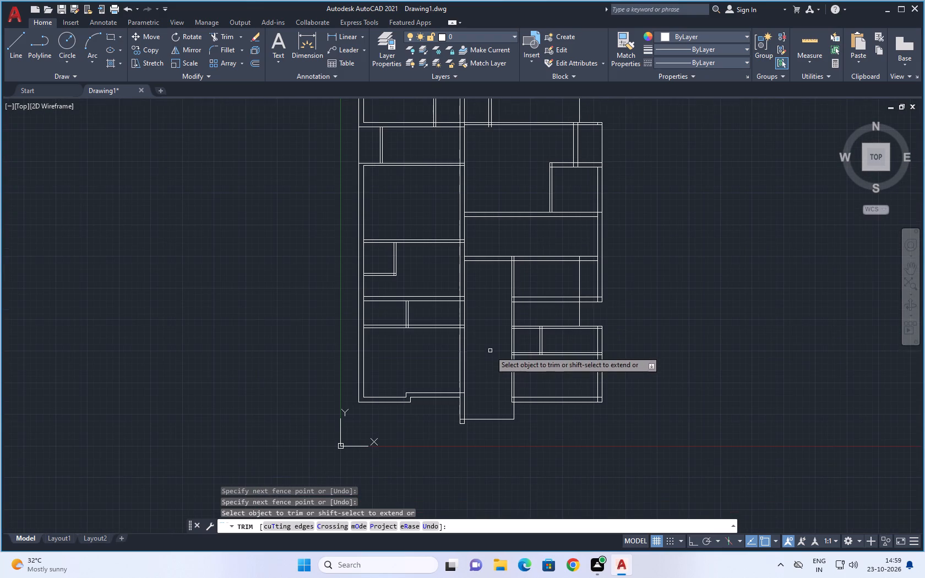
middle_drag(488, 356, 477, 372)
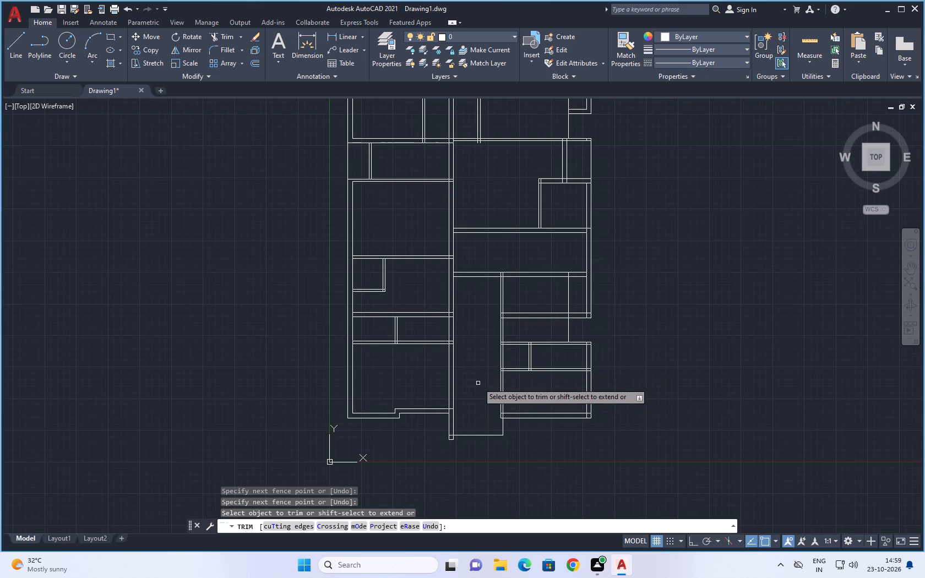
scroll(474, 377, up, 1)
middle_drag(473, 374, 455, 396)
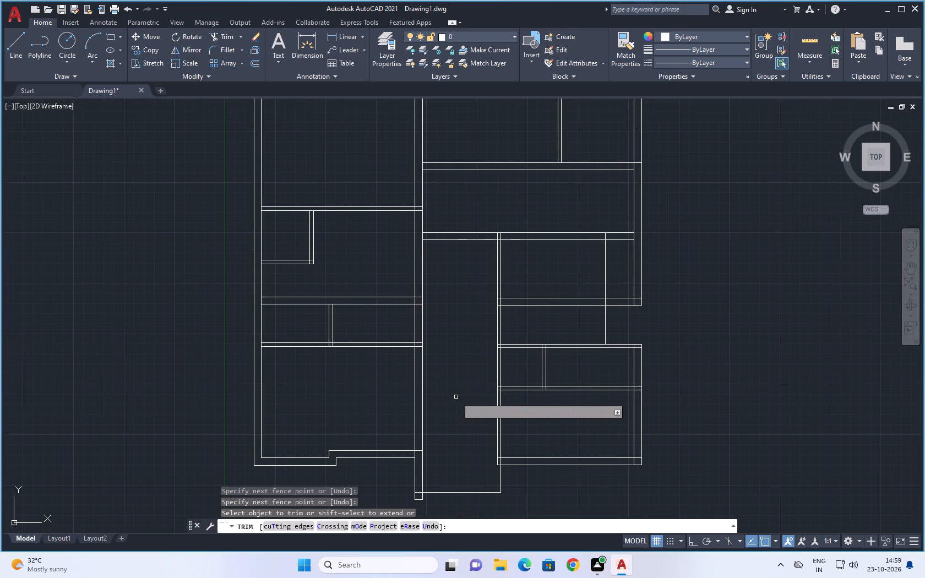
scroll(456, 397, down, 1)
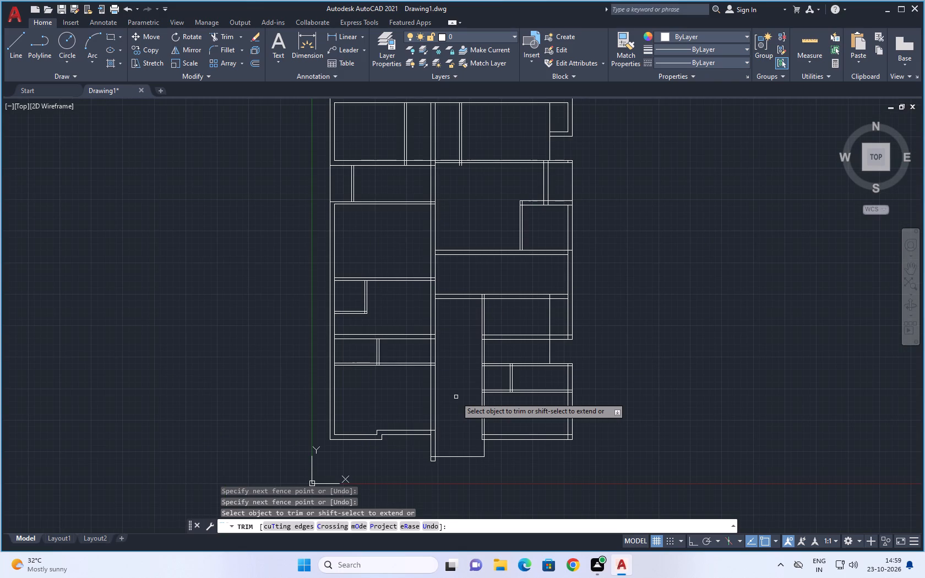
middle_drag(458, 378, 451, 405)
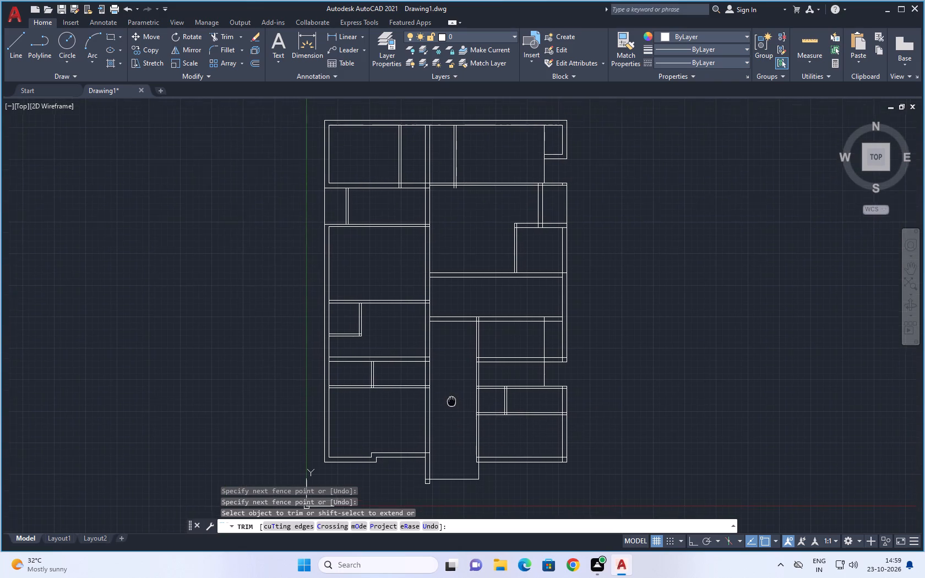
Trim away the corridor-side wall section beside the narrow room above the bottom-left room.
middle_drag(451, 405, 450, 406)
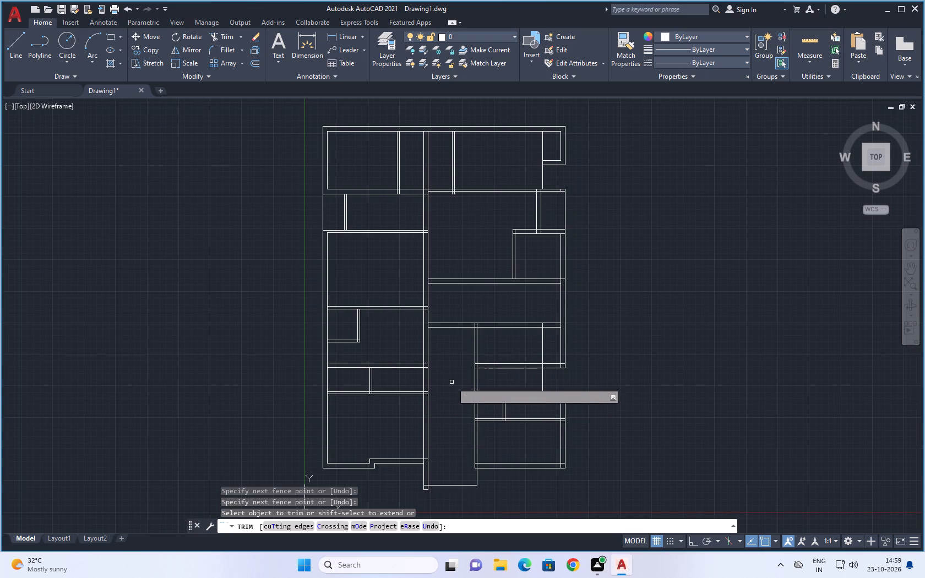
scroll(448, 380, up, 1)
drag(443, 377, 442, 377)
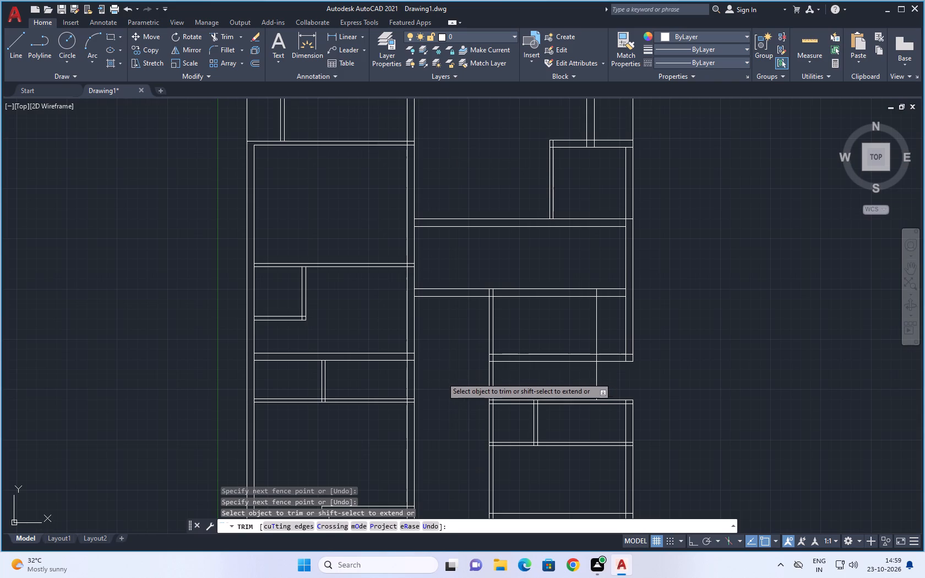
drag(442, 377, 388, 383)
scroll(429, 396, down, 2)
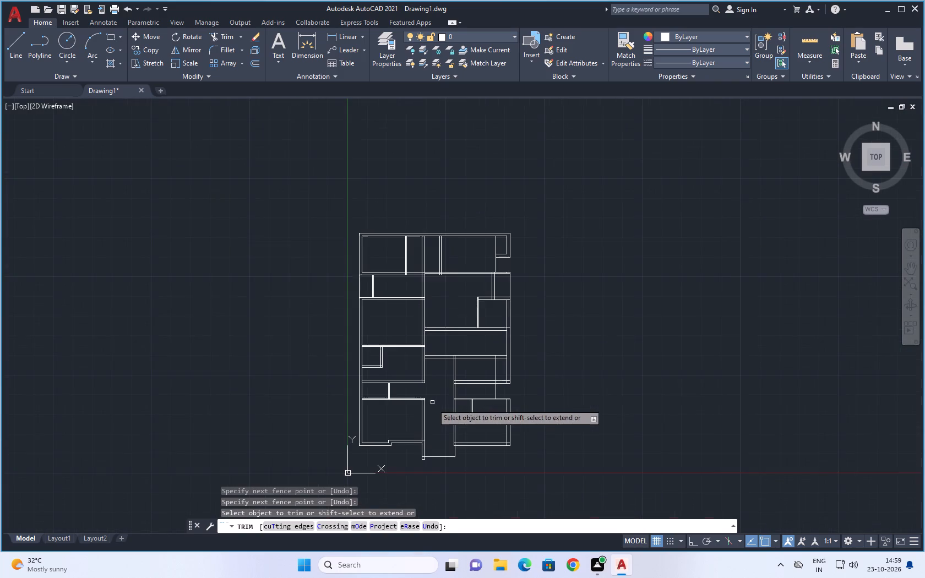
Trim away the bottom-left room's corridor-side wall and its top wall between the small room's partition and the corridor, including leftover pieces.
middle_drag(432, 408, 432, 371)
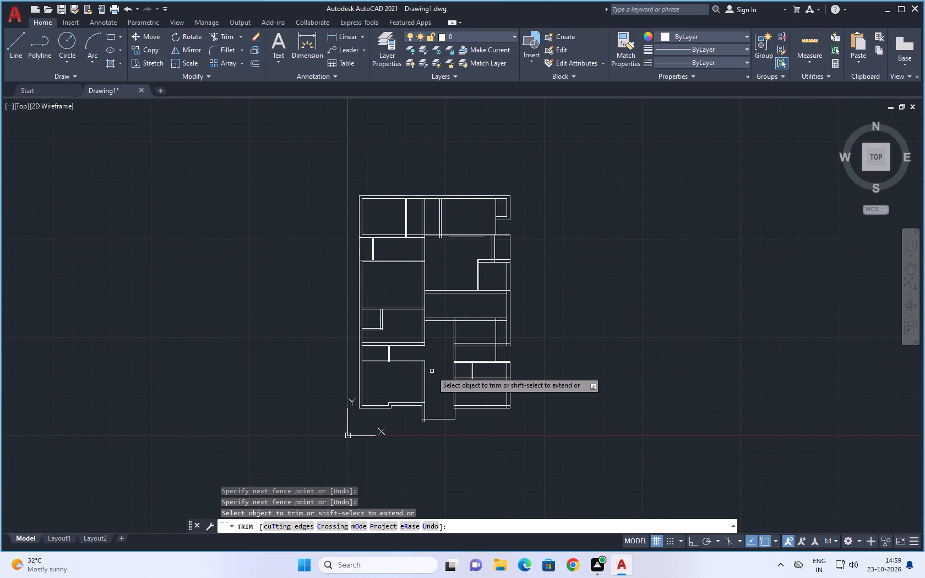
drag(406, 356, 410, 374)
drag(410, 374, 437, 379)
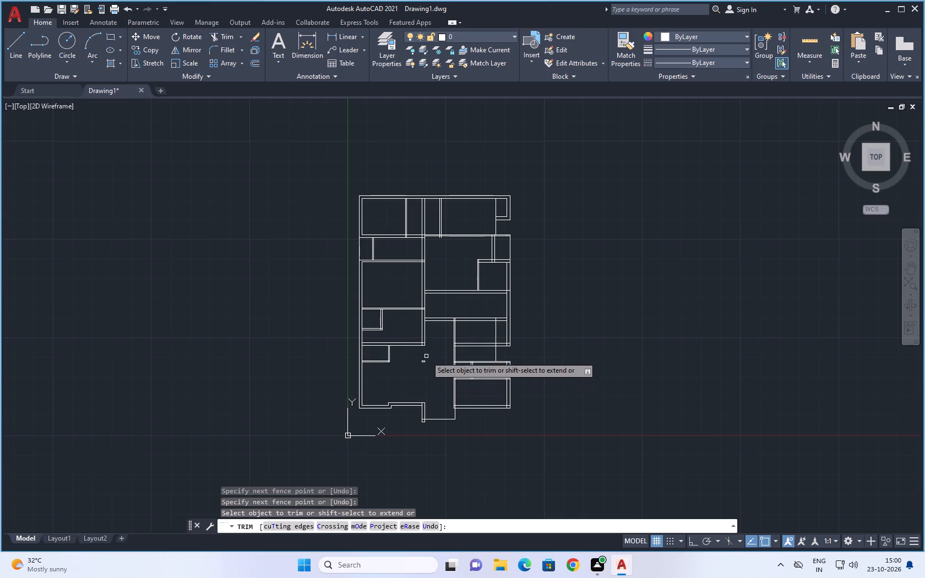
drag(426, 356, 418, 368)
scroll(425, 361, up, 4)
drag(410, 361, 402, 378)
scroll(411, 376, down, 3)
middle_drag(431, 390, 428, 381)
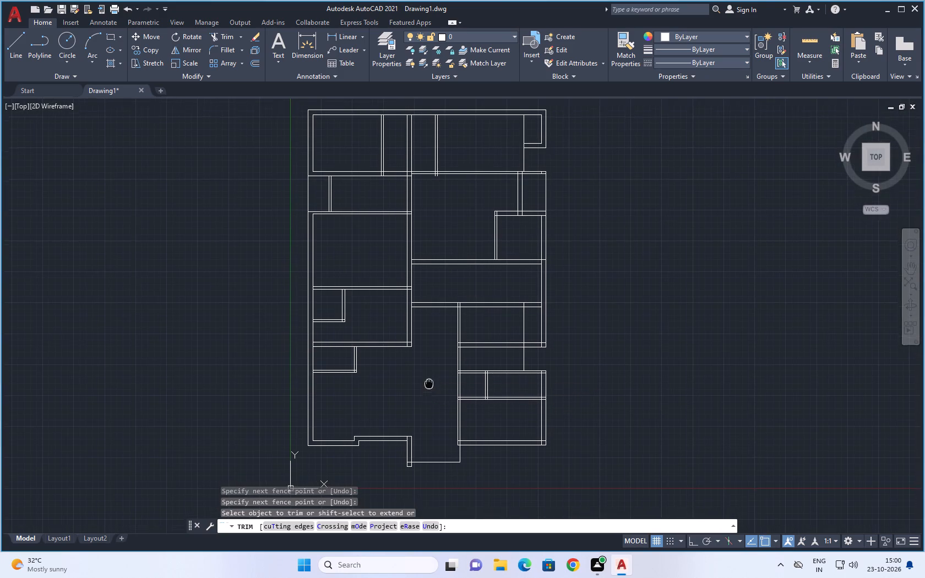
middle_drag(428, 381, 423, 367)
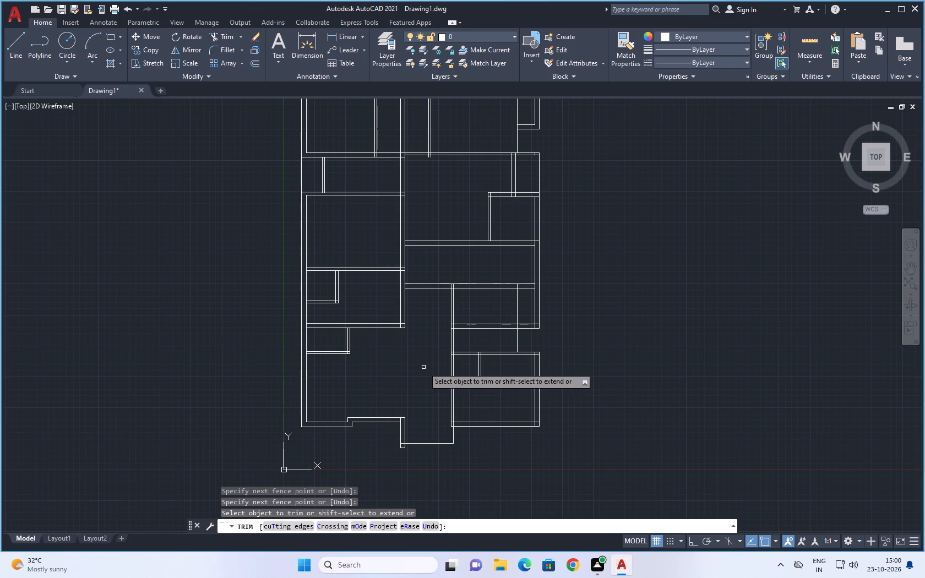
scroll(319, 396, up, 1)
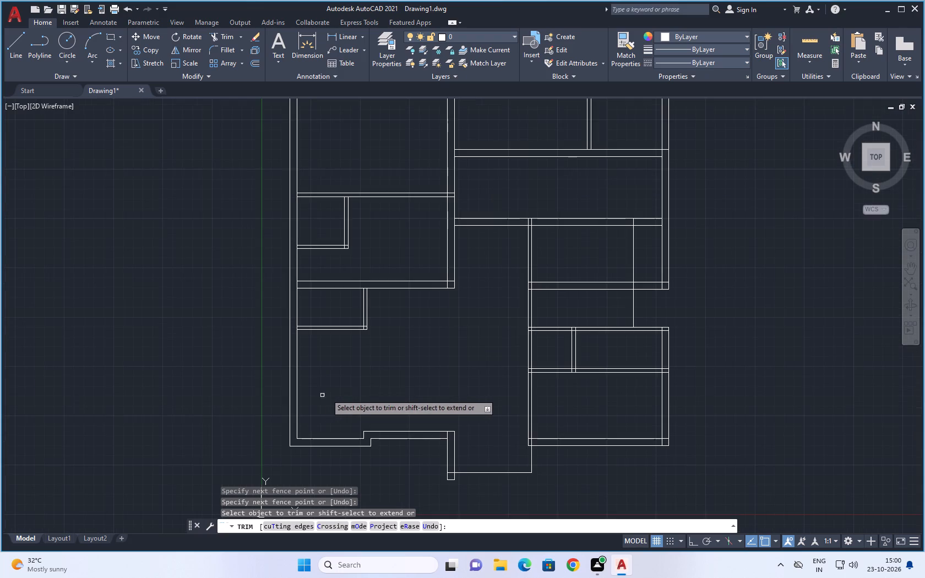
middle_drag(330, 390, 318, 351)
key(Escape)
key(Escape)
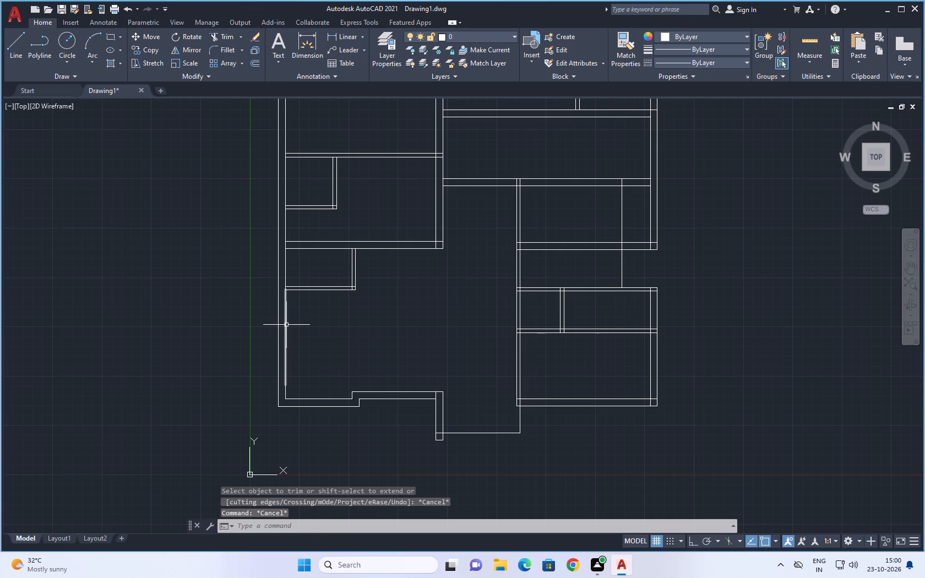
Offset the bottom-left room's inner left wall line 10'9" into the room.
scroll(334, 328, down, 1)
middle_drag(344, 328, 320, 310)
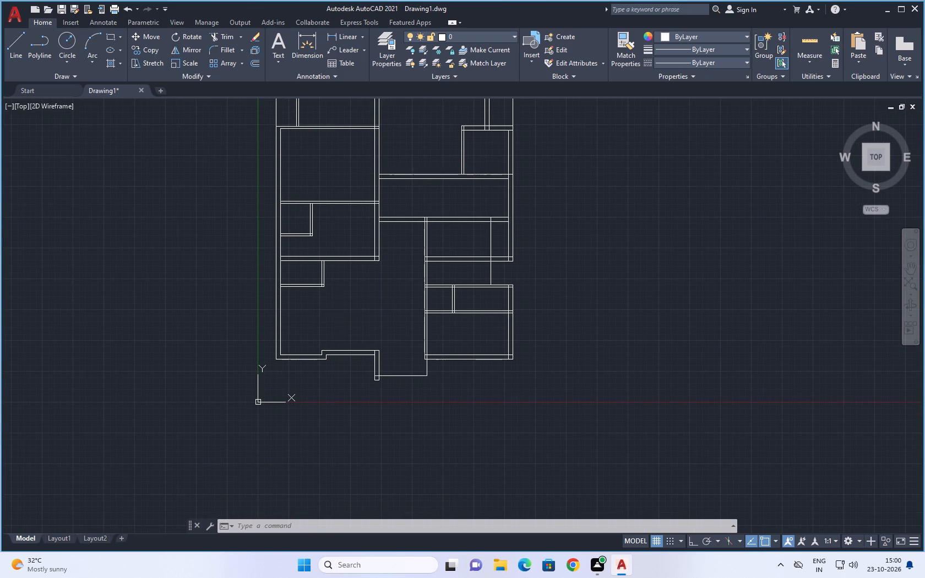
key(Escape)
key(o)
key(Return)
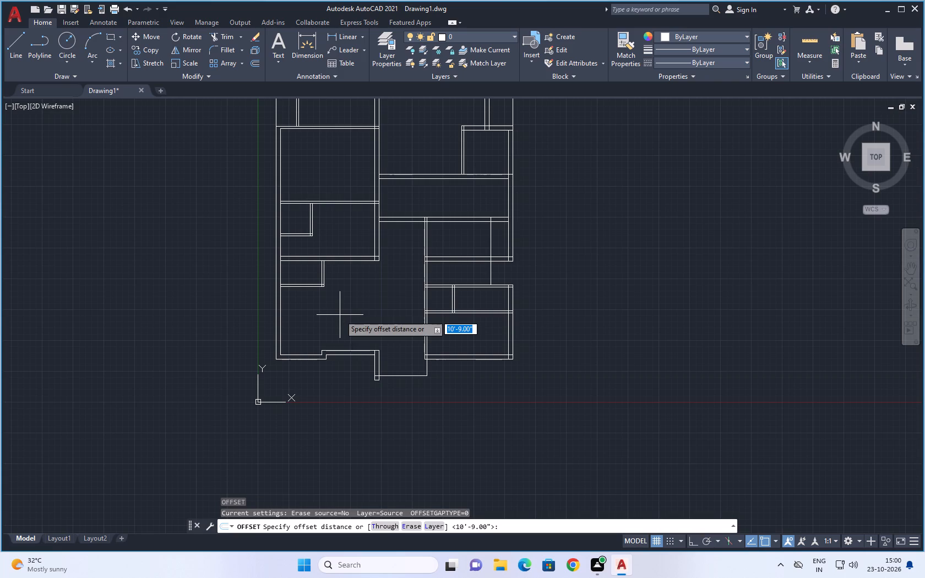
text(10'9)
key(shift+quotedbl)
key(Return)
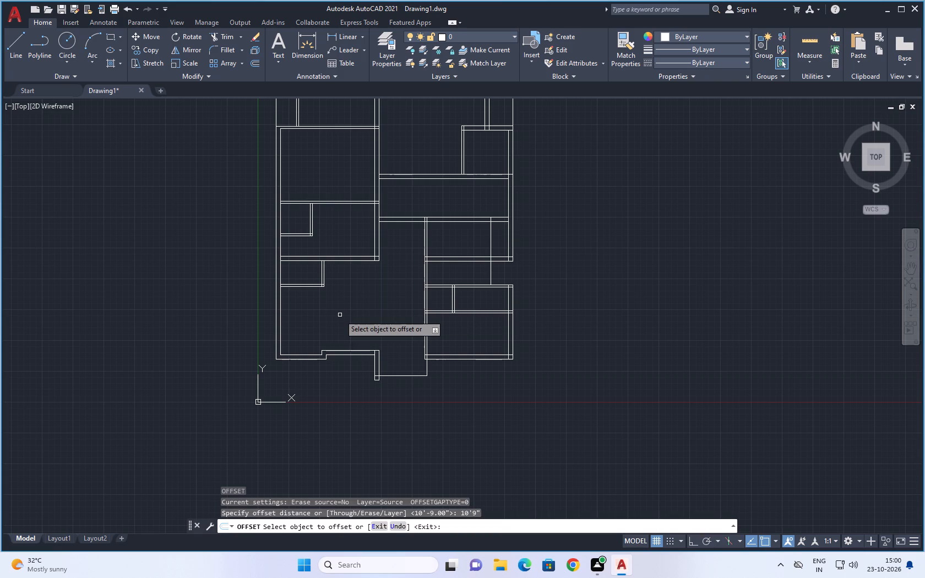
click(280, 319)
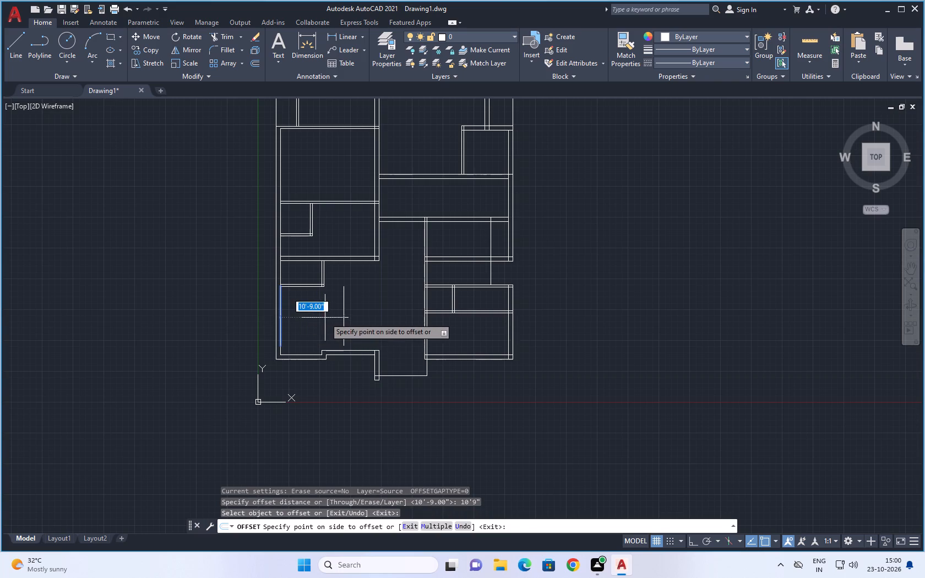
click(328, 317)
Offset the new vertical line 4.5" toward the corridor to give the partition its thickness.
click(344, 313)
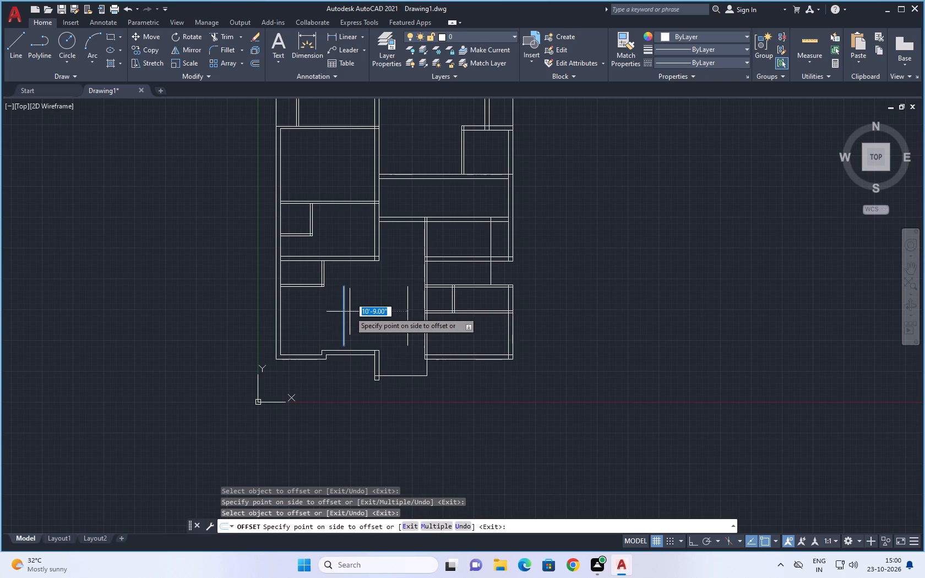
text(4.)
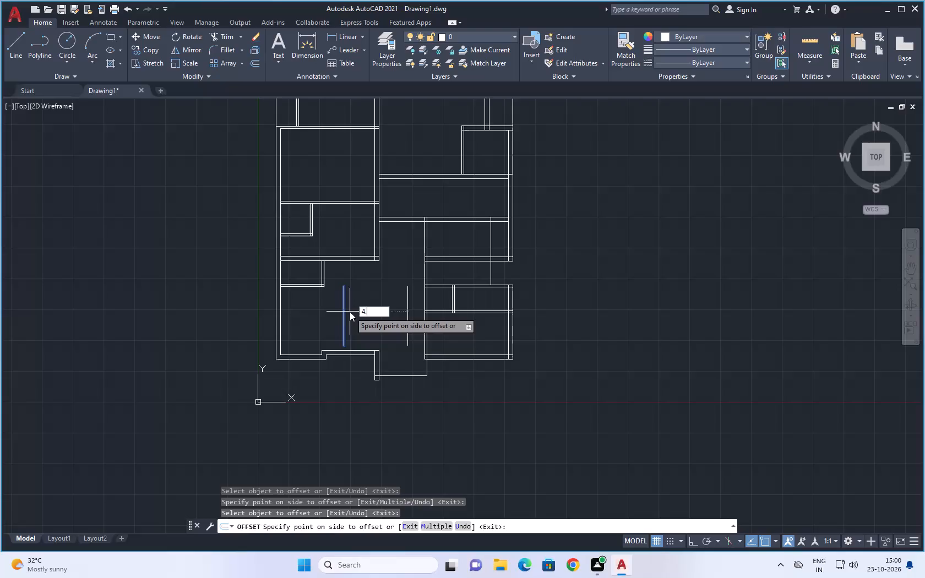
key(5)
key(shift+quotedbl)
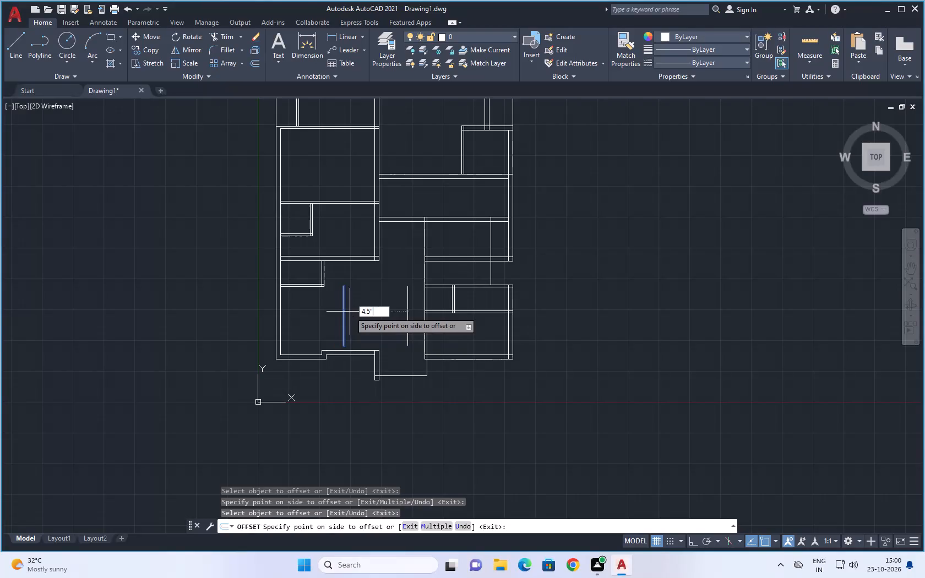
key(Return)
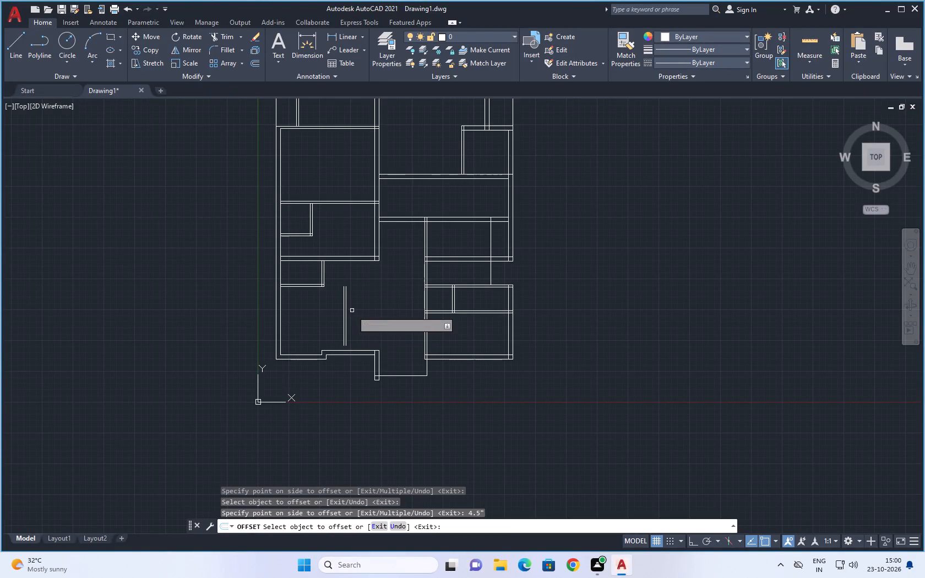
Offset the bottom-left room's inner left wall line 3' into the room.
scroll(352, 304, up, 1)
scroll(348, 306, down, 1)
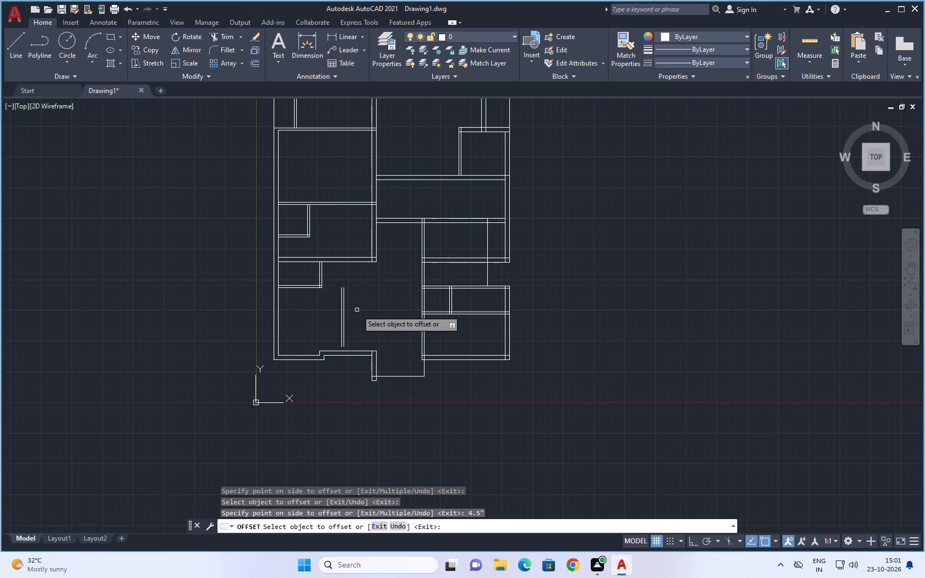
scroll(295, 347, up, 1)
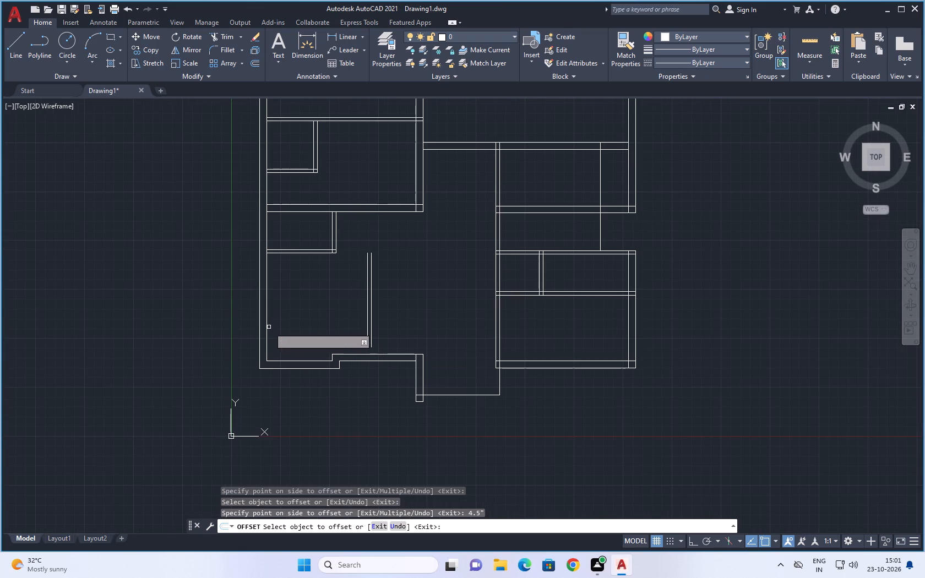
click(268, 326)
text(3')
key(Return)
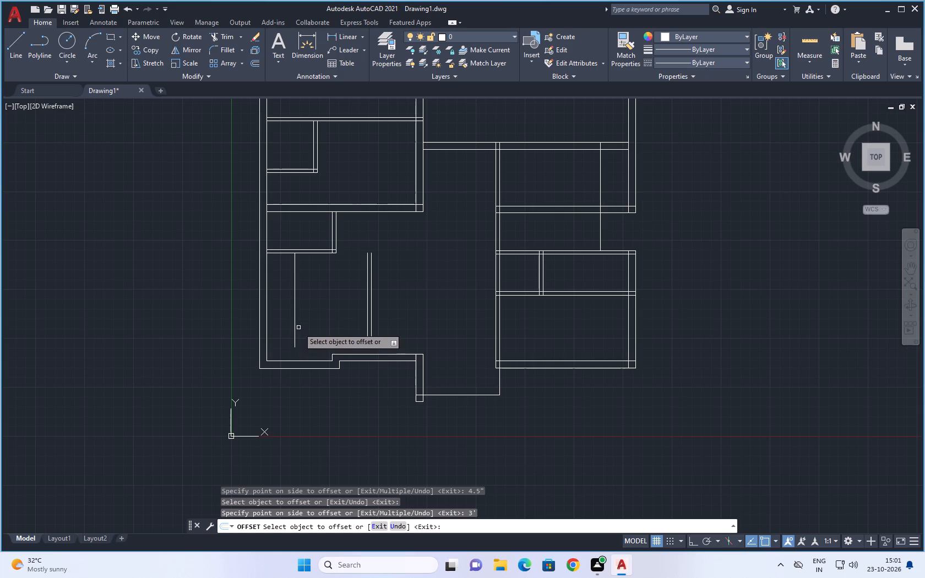
Offset the bottom-left room's inner left wall line 4' into the room and the resulting line 9" further to form a second wall.
click(267, 325)
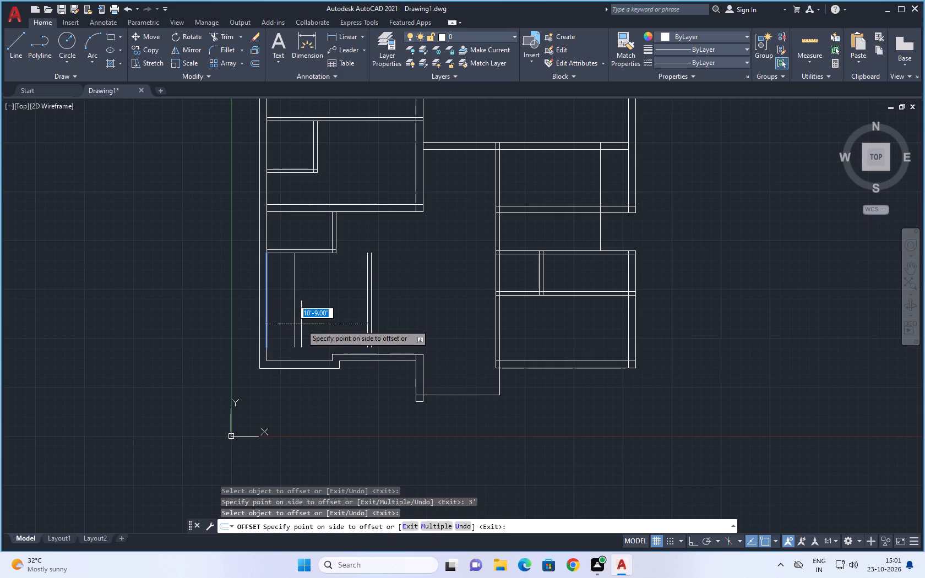
text(4')
key(Return)
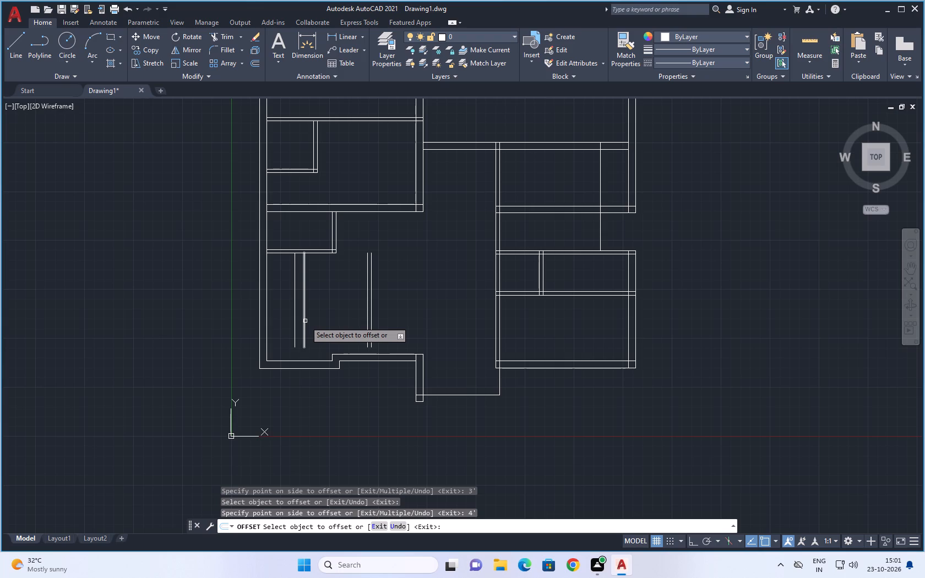
click(305, 321)
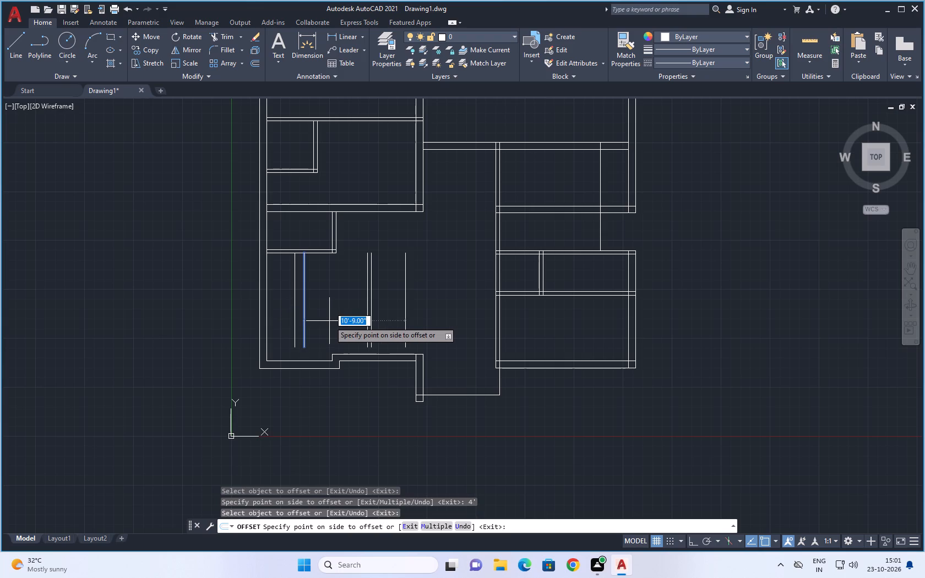
text(9")
key(Return)
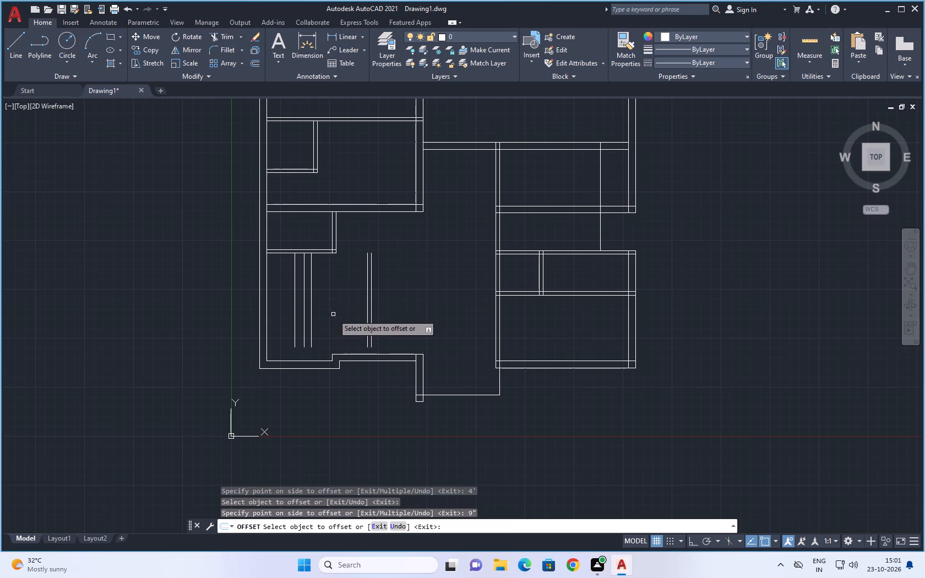
key(Escape)
key(Escape)
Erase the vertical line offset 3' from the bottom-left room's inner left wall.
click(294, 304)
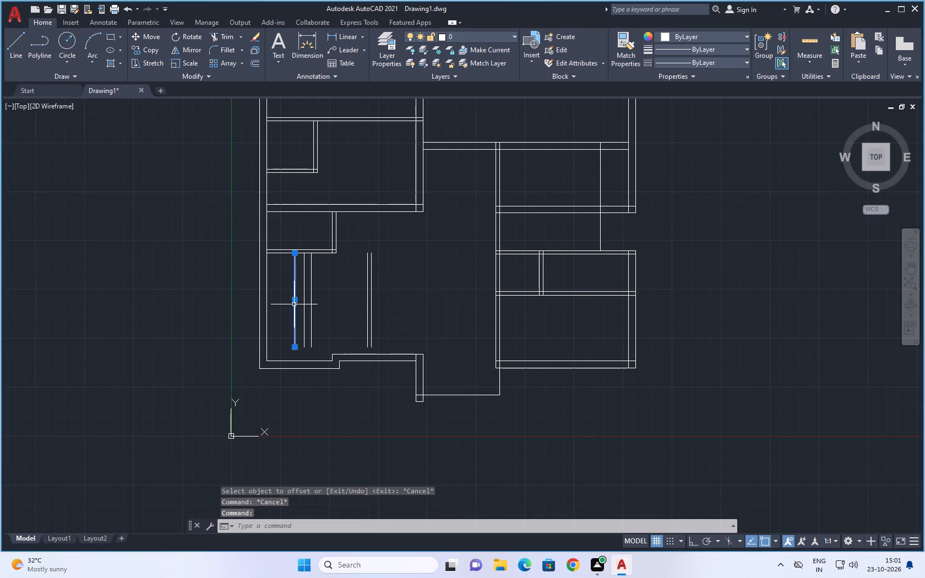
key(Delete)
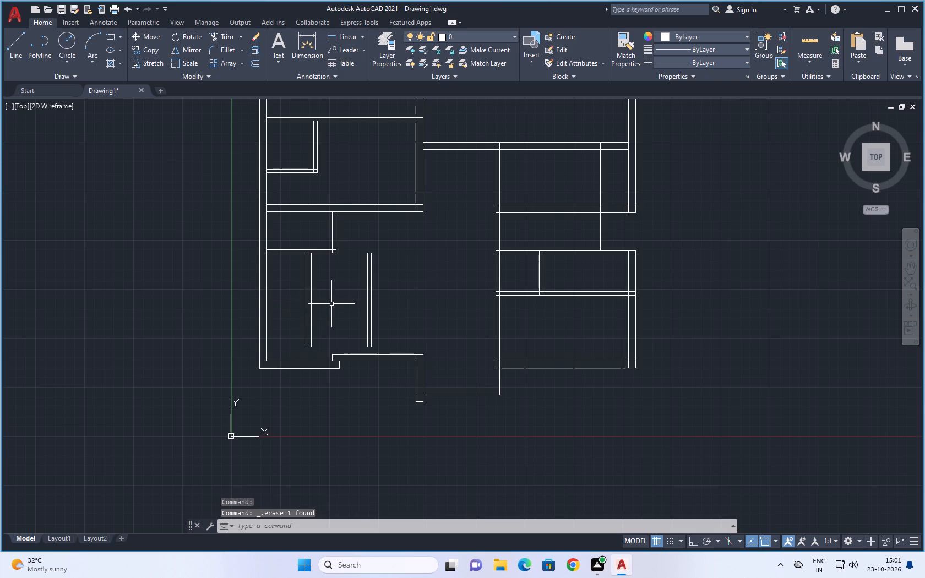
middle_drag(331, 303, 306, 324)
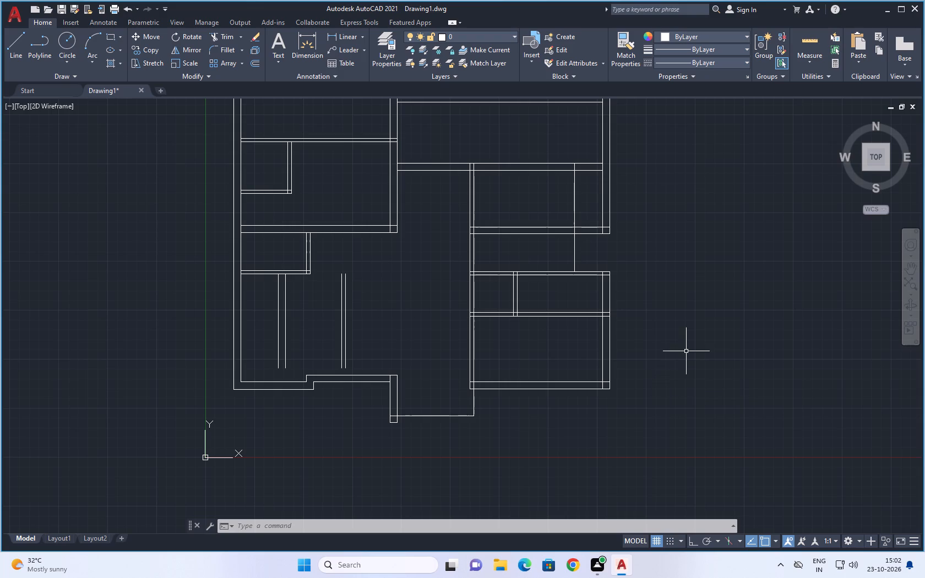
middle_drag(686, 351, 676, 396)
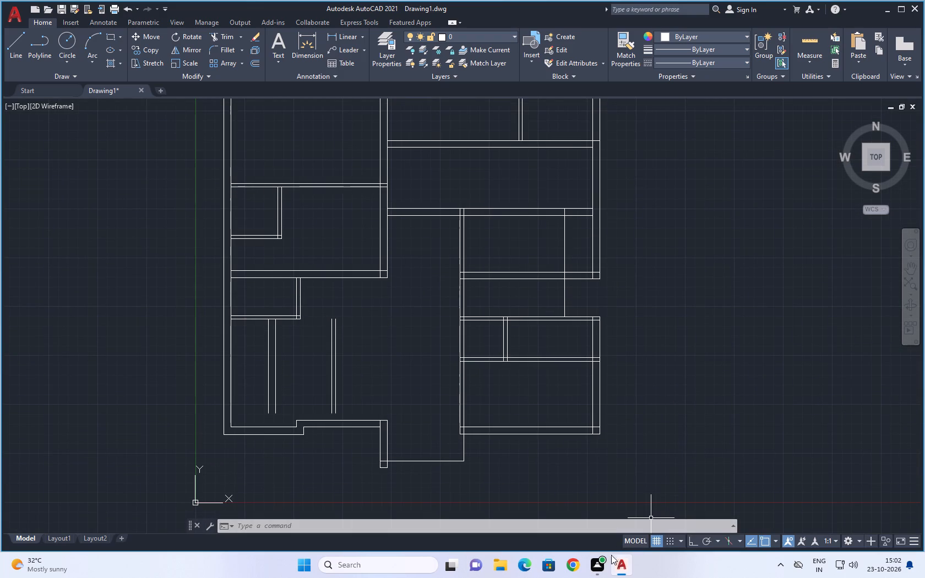
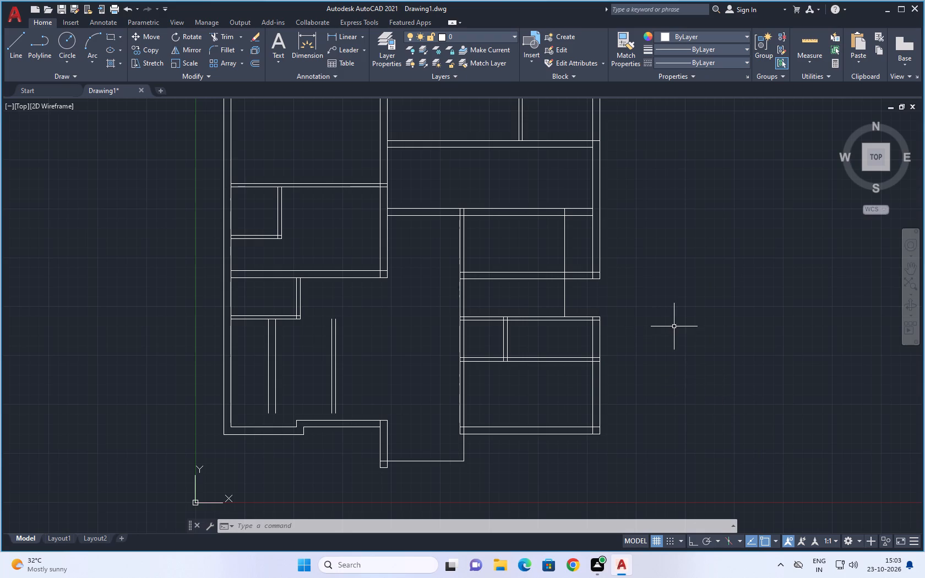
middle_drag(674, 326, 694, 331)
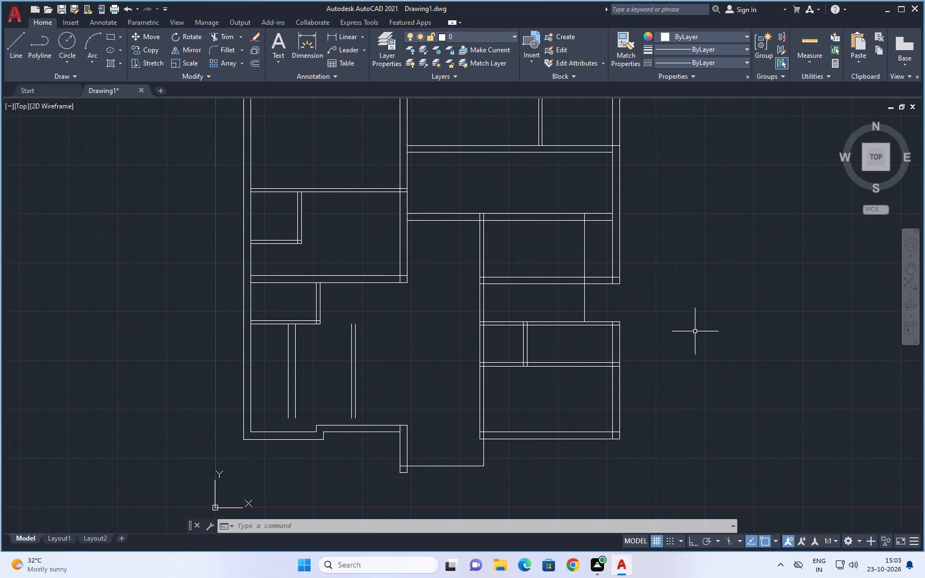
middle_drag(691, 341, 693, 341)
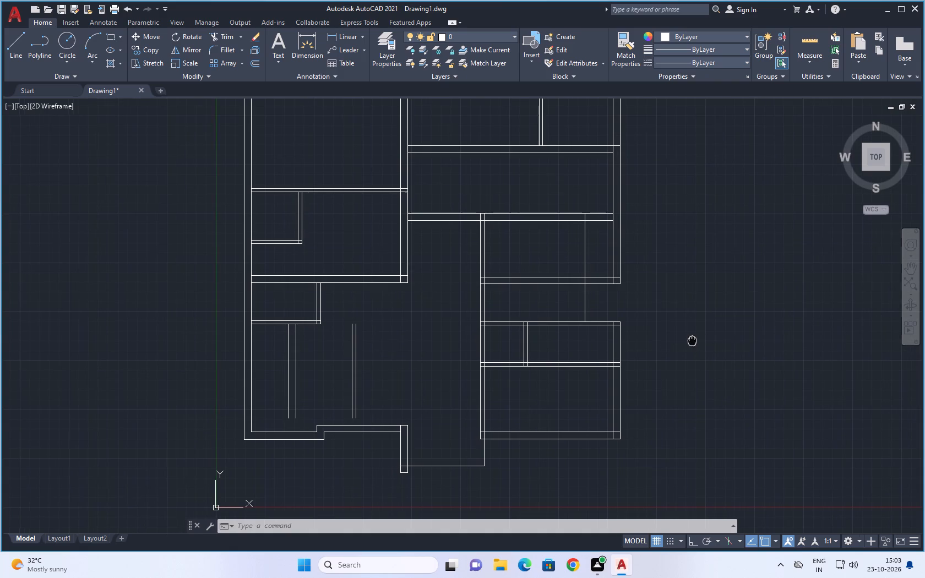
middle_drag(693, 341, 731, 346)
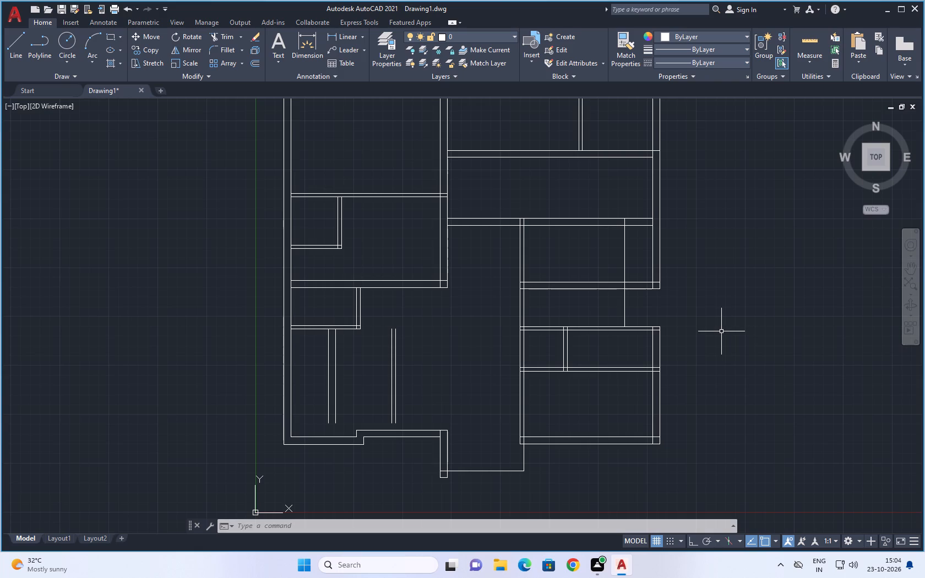
Extend both pairs of vertical partition lines in the bottom-left room down through the bottom wall's two lines.
middle_drag(424, 370, 427, 361)
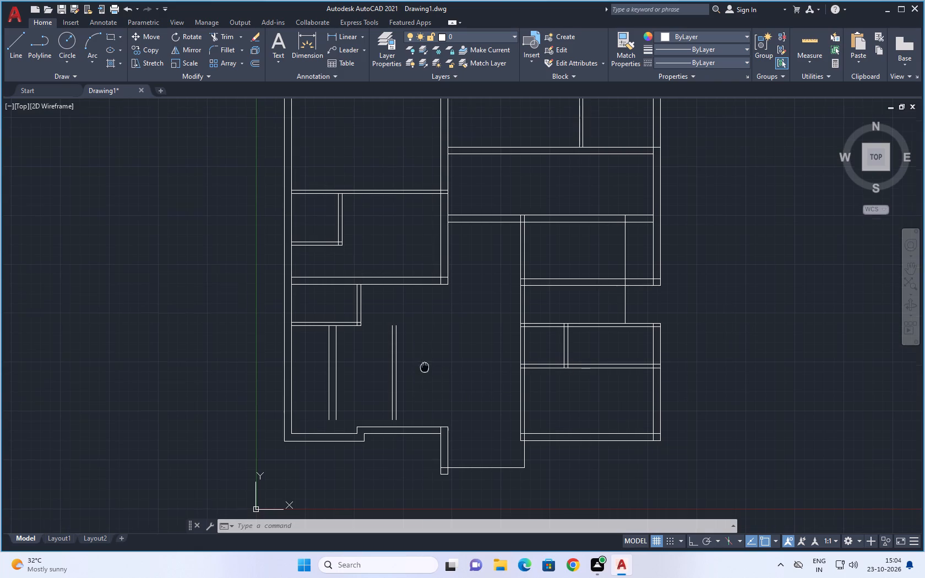
middle_drag(427, 361, 441, 319)
scroll(439, 321, down, 1)
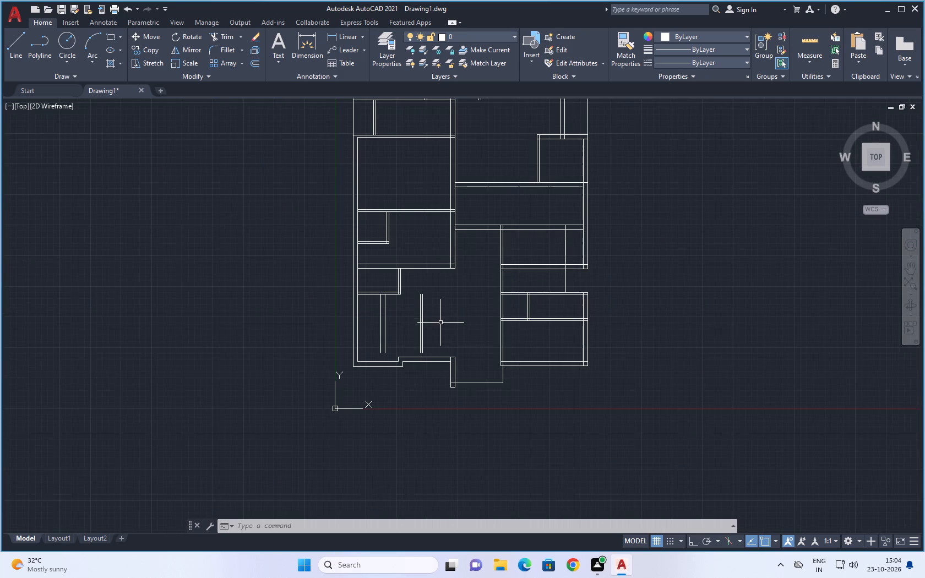
middle_drag(440, 323, 438, 296)
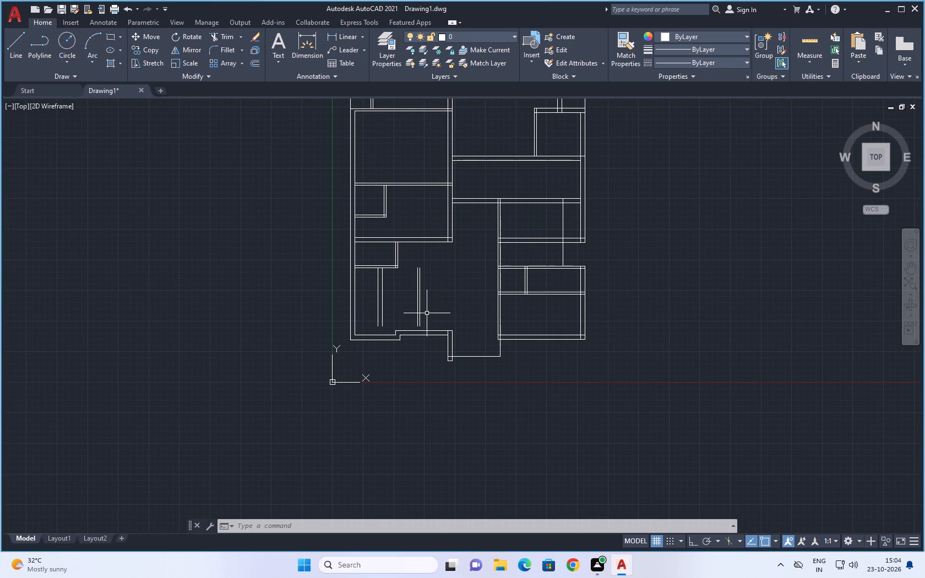
scroll(426, 314, up, 1)
key(Escape)
key(Escape)
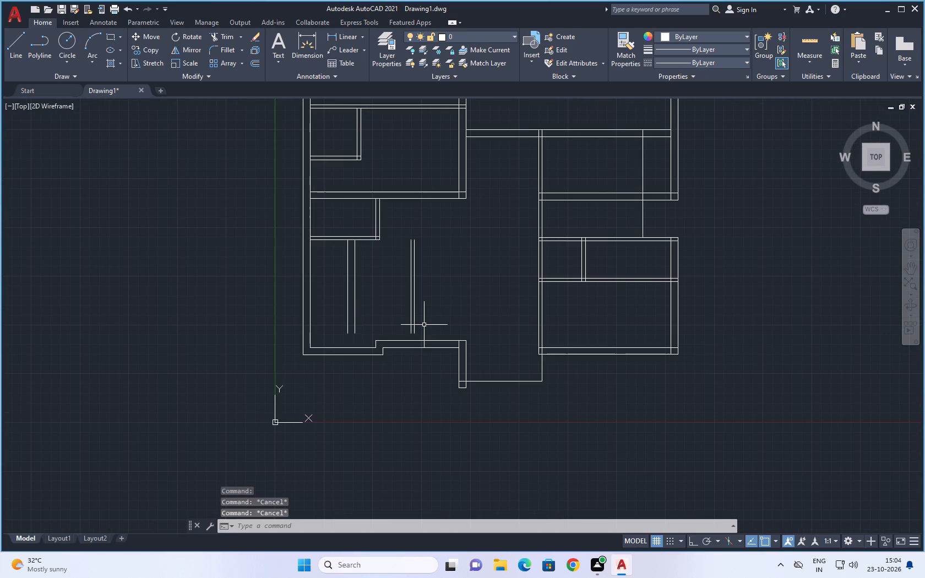
text(EX)
key(space)
drag(437, 303, 404, 321)
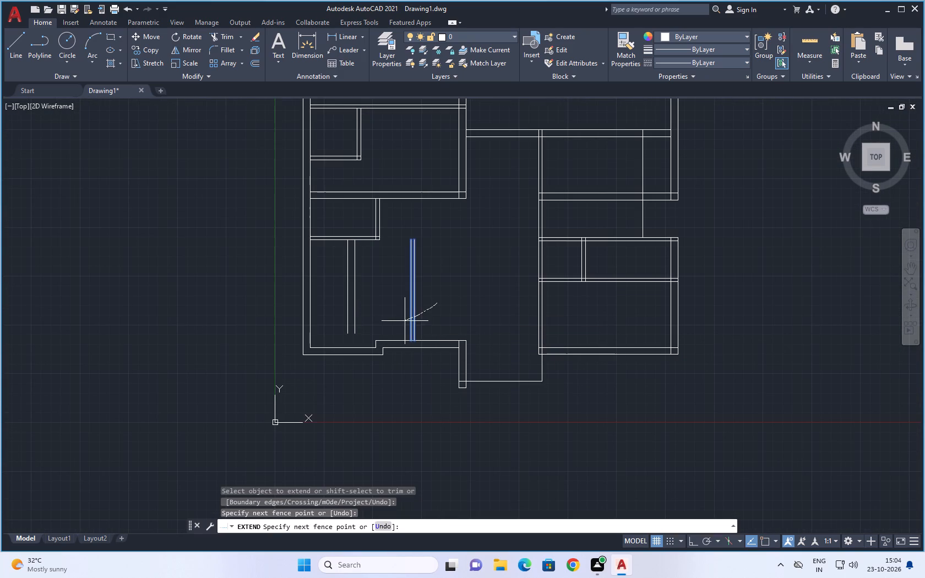
drag(404, 321, 402, 322)
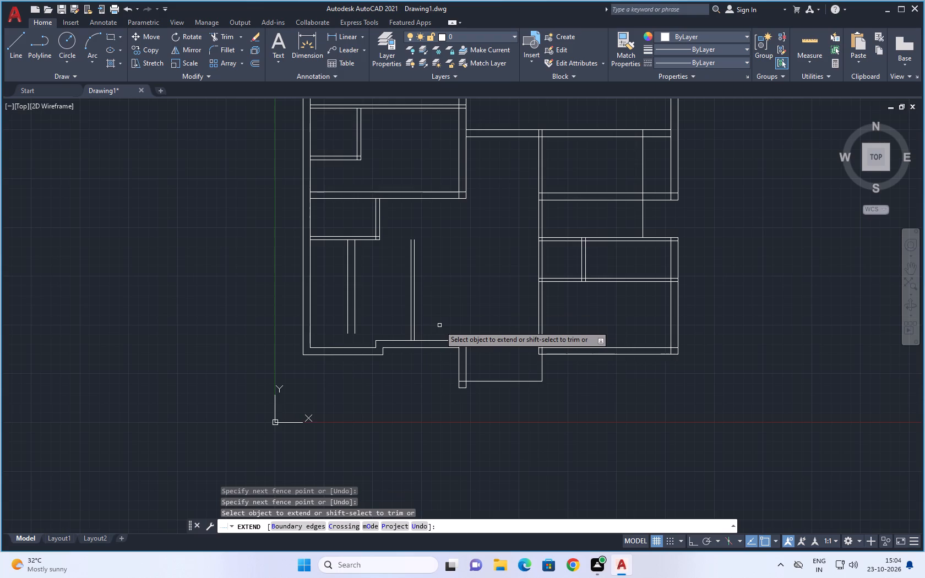
drag(428, 292, 402, 306)
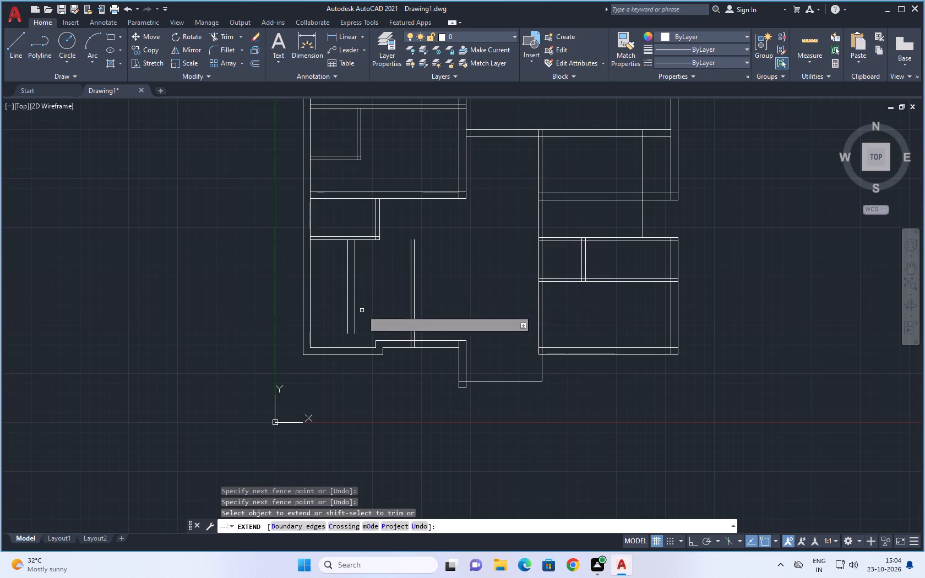
drag(361, 302, 340, 313)
drag(383, 308, 357, 315)
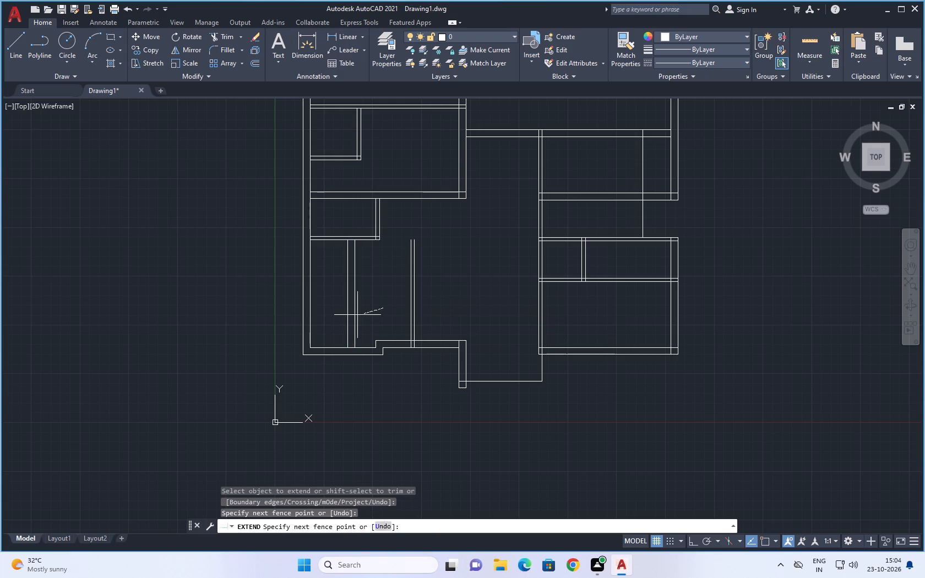
drag(357, 315, 344, 320)
Extend the two horizontal lines of the bottom wall's raised section toward the left partition.
scroll(387, 386, up, 1)
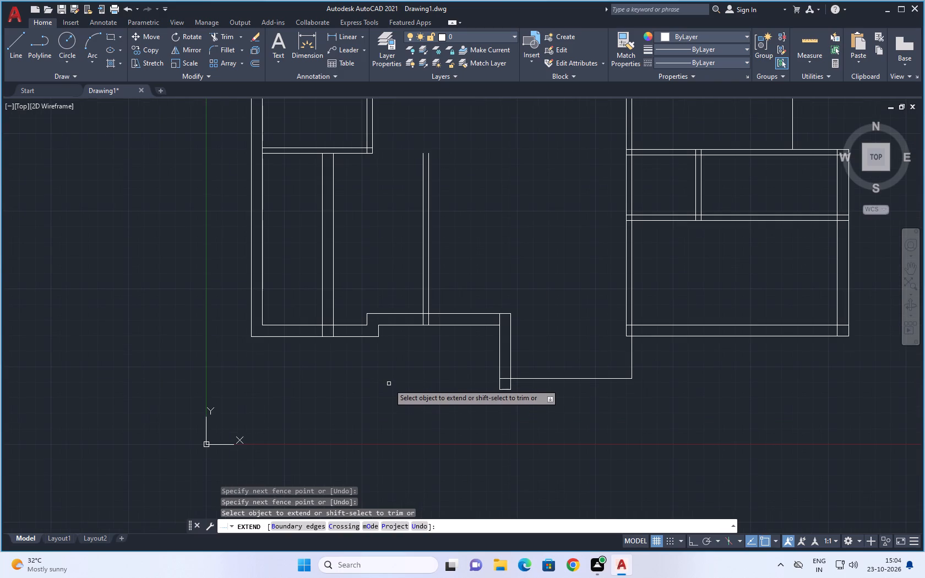
click(383, 315)
click(387, 326)
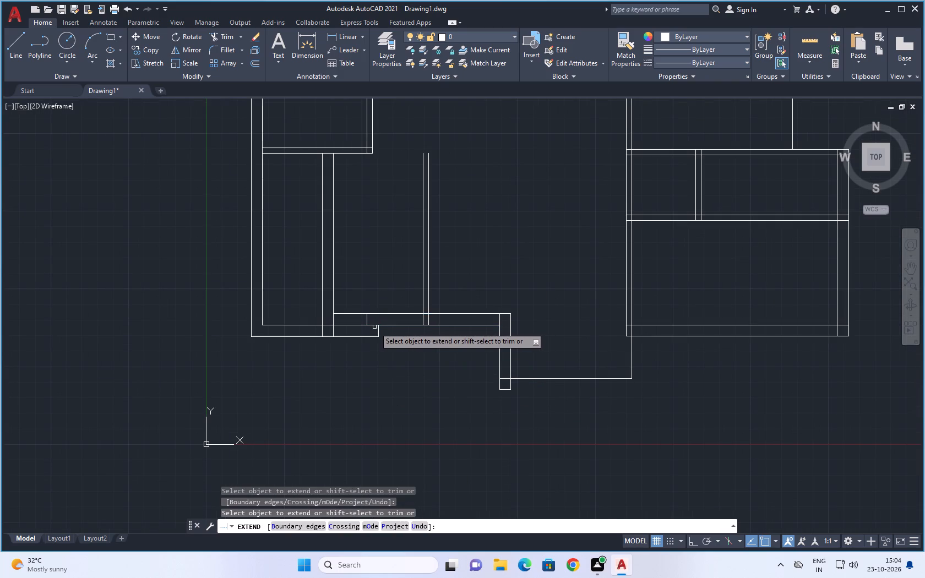
click(374, 326)
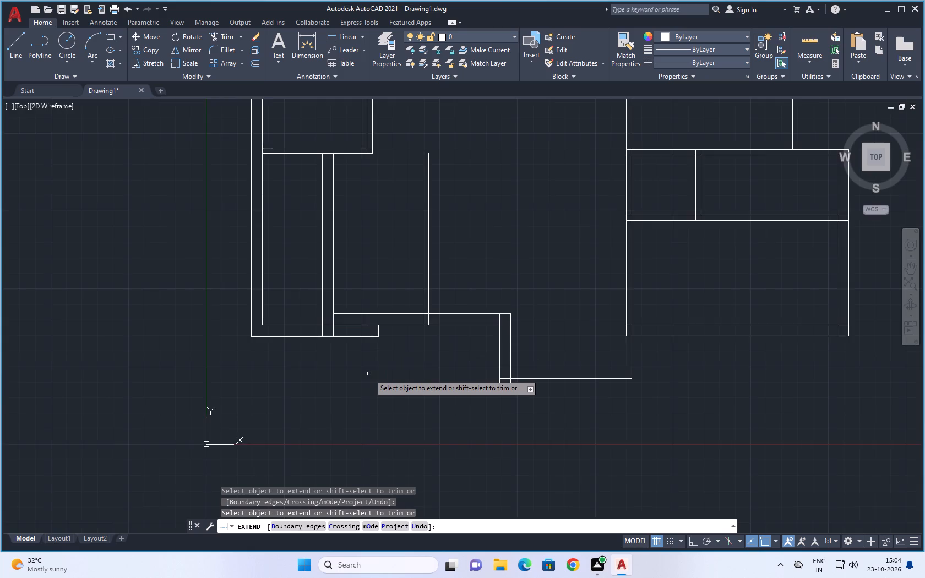
Trim away the old jog in the bottom wall, removing the outer line beyond the left partition and both short vertical pieces.
scroll(369, 374, up, 1)
scroll(369, 375, down, 3)
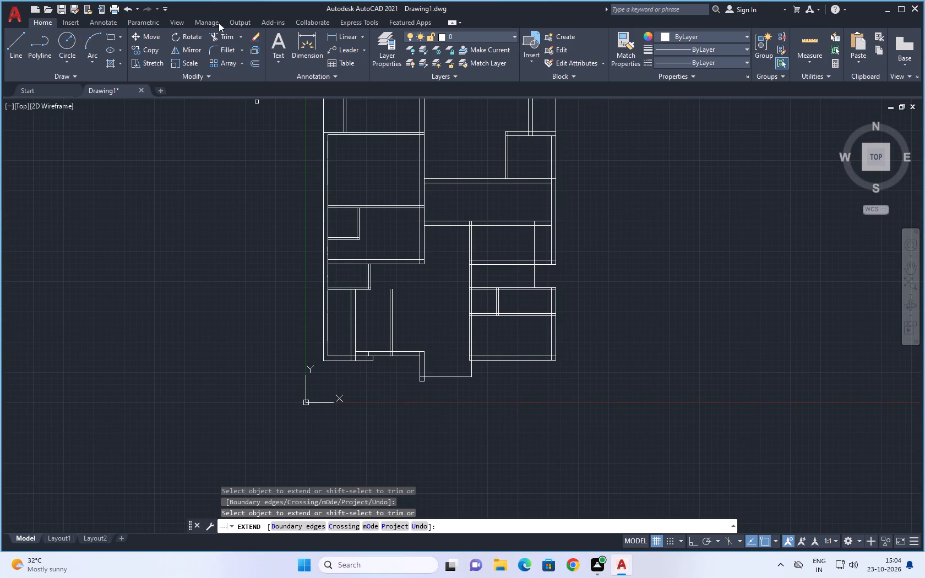
click(227, 36)
scroll(312, 264, up, 1)
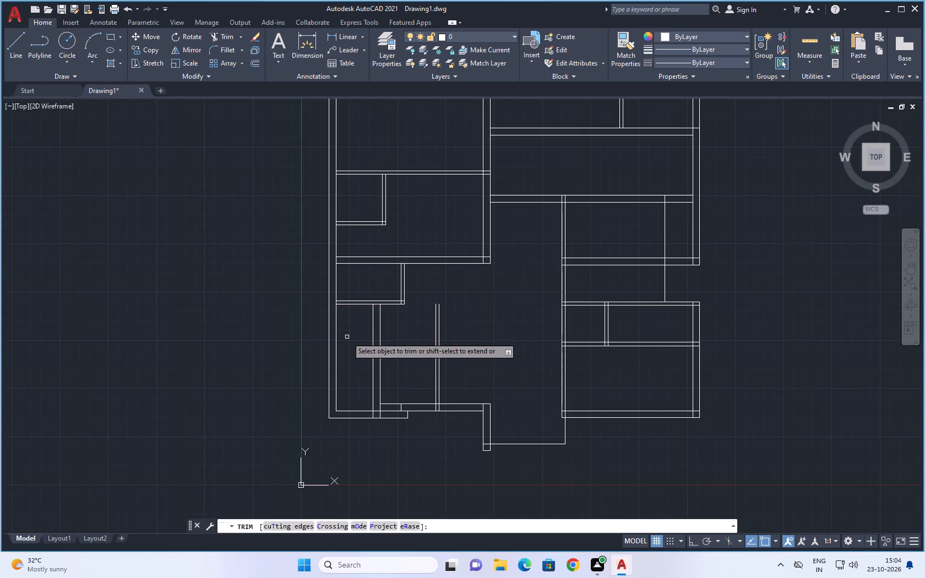
middle_drag(347, 337, 329, 251)
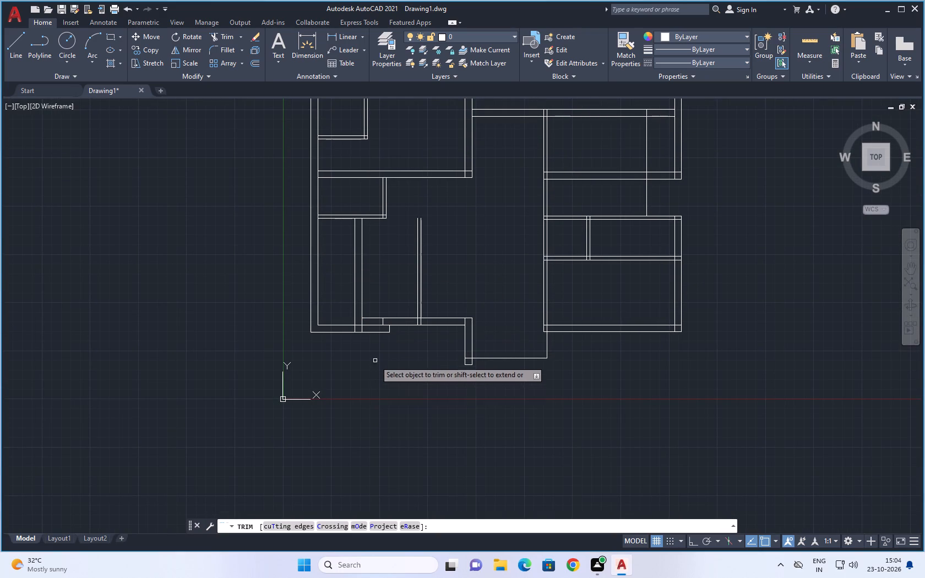
scroll(374, 359, up, 1)
middle_drag(356, 351, 380, 358)
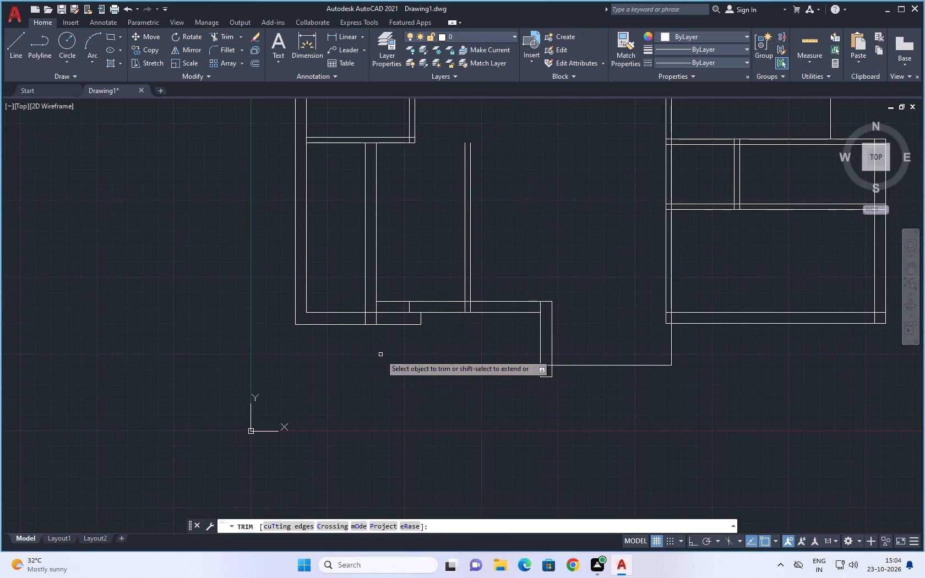
scroll(380, 353, up, 1)
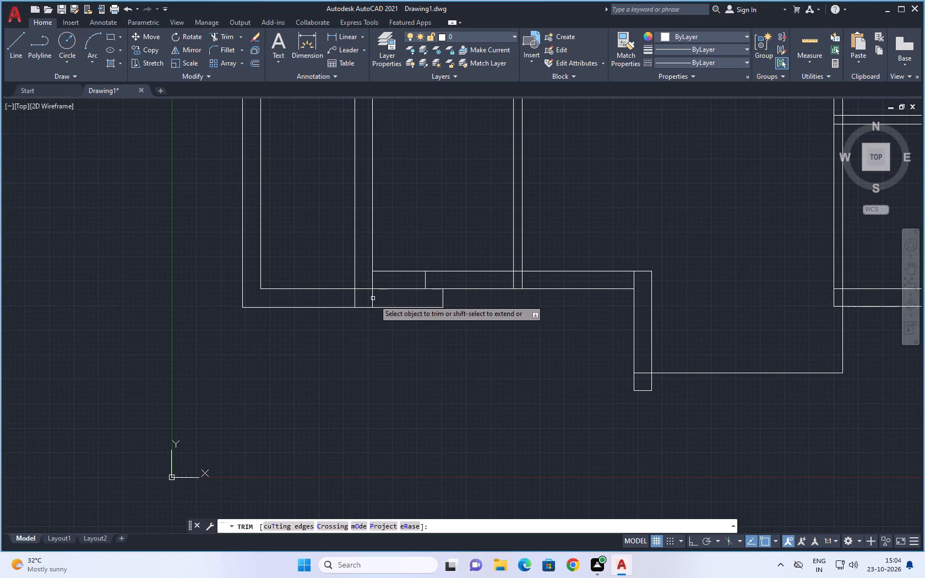
scroll(471, 329, down, 1)
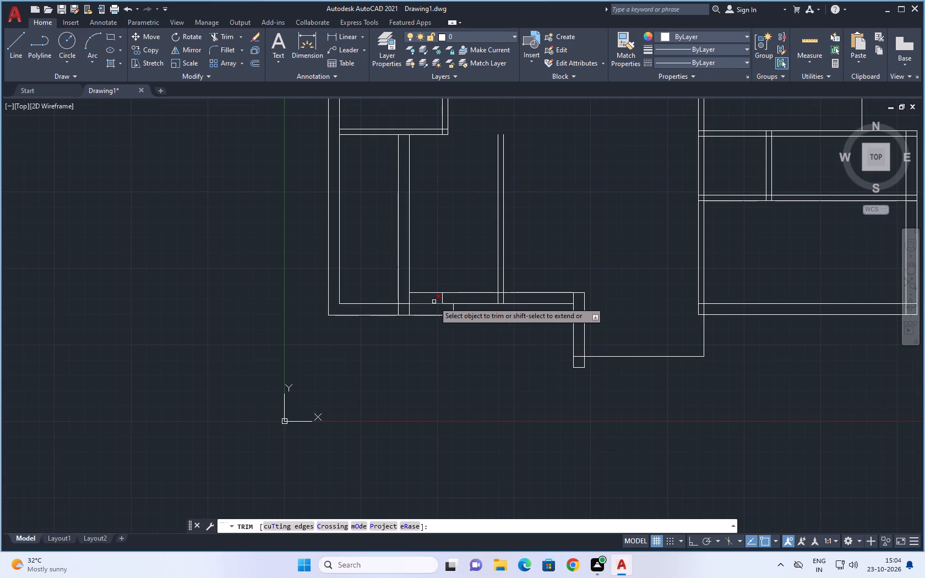
drag(443, 320, 438, 309)
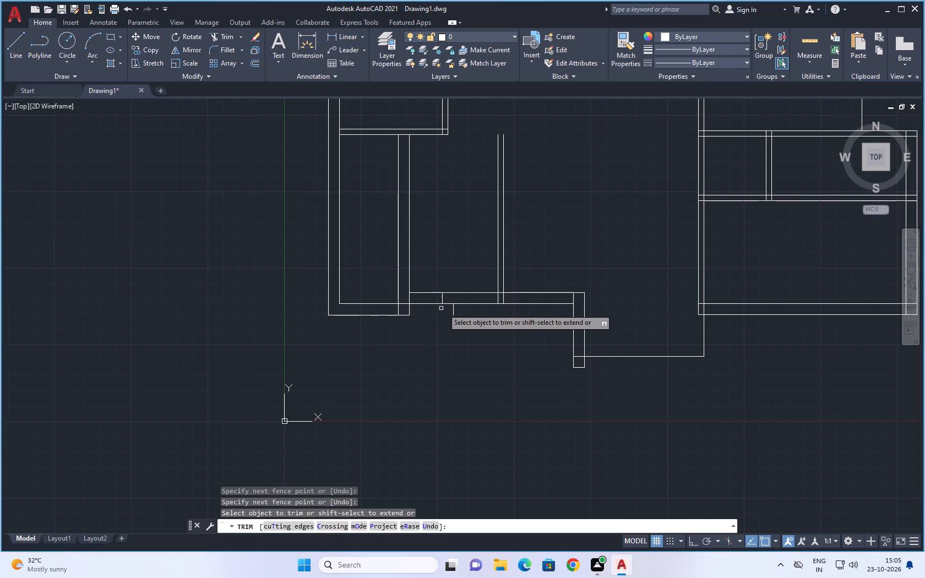
drag(454, 310, 442, 312)
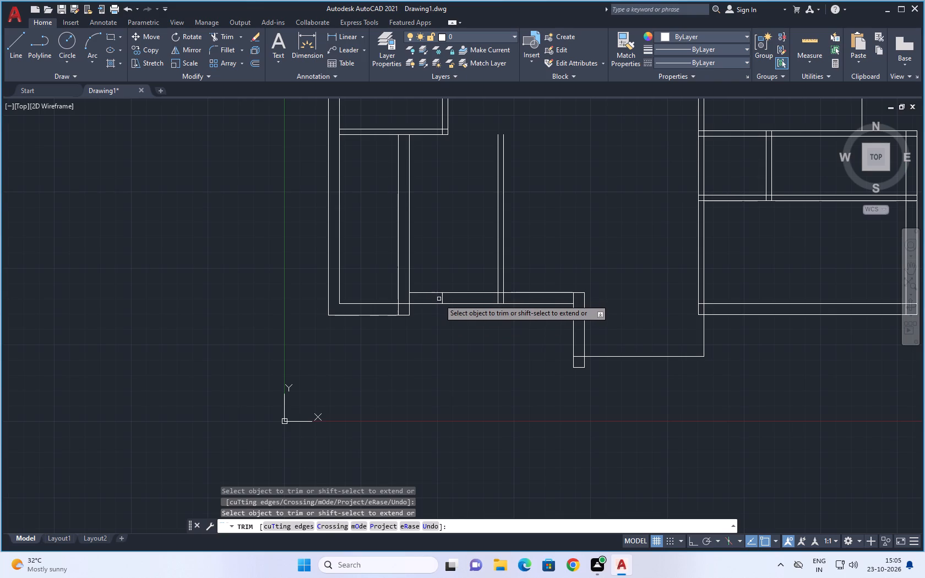
drag(440, 299, 449, 299)
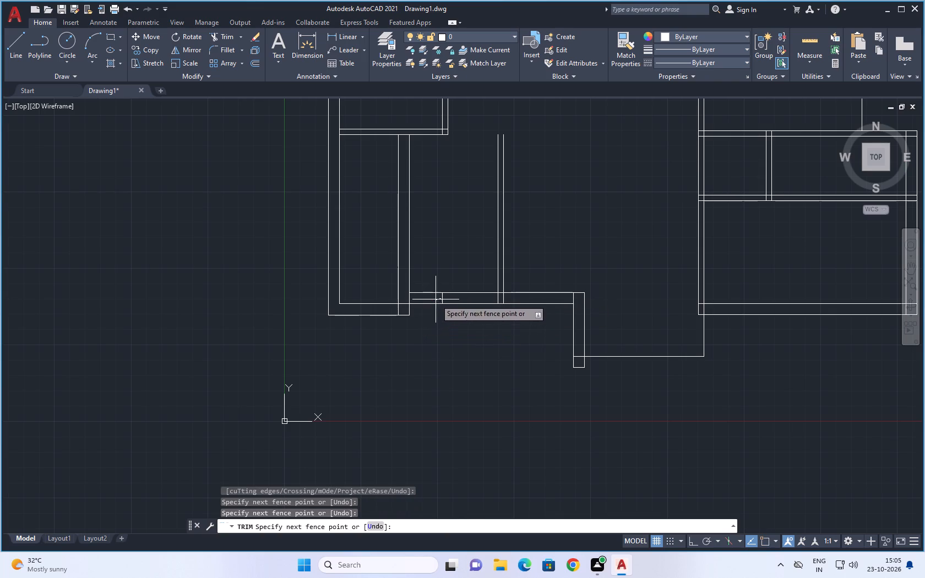
click(458, 298)
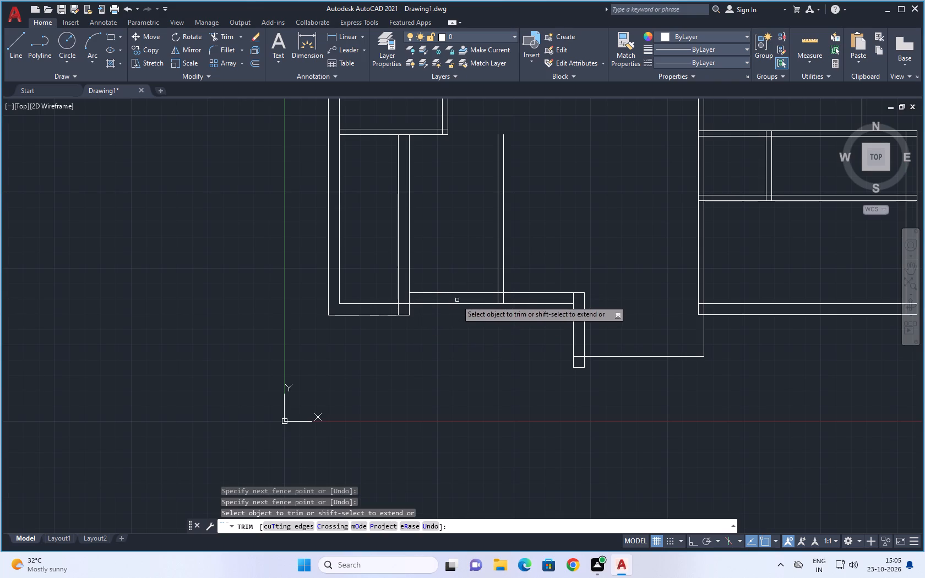
Trim the overlapping wall lines where the left partition meets the bottom wall to form the new jog.
scroll(417, 313, up, 2)
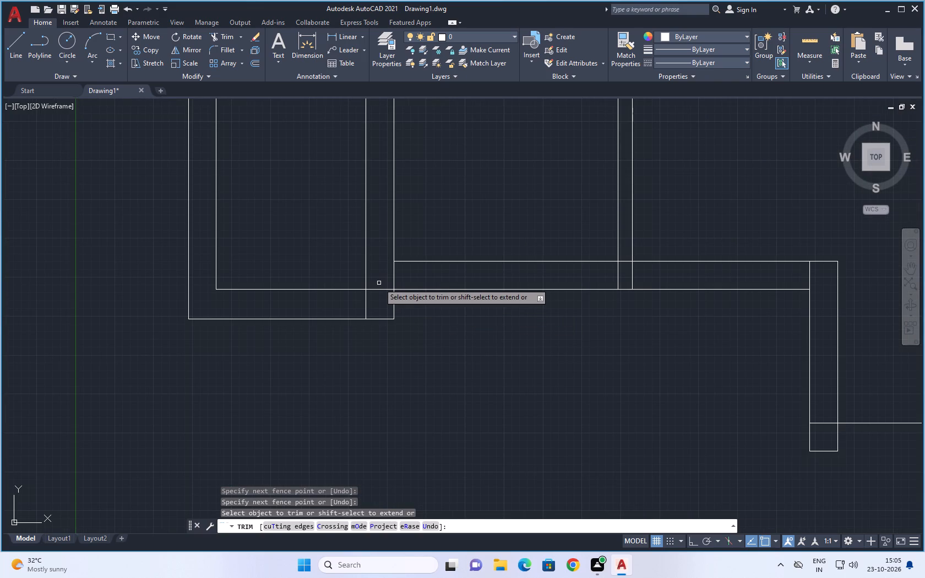
drag(379, 283, 354, 307)
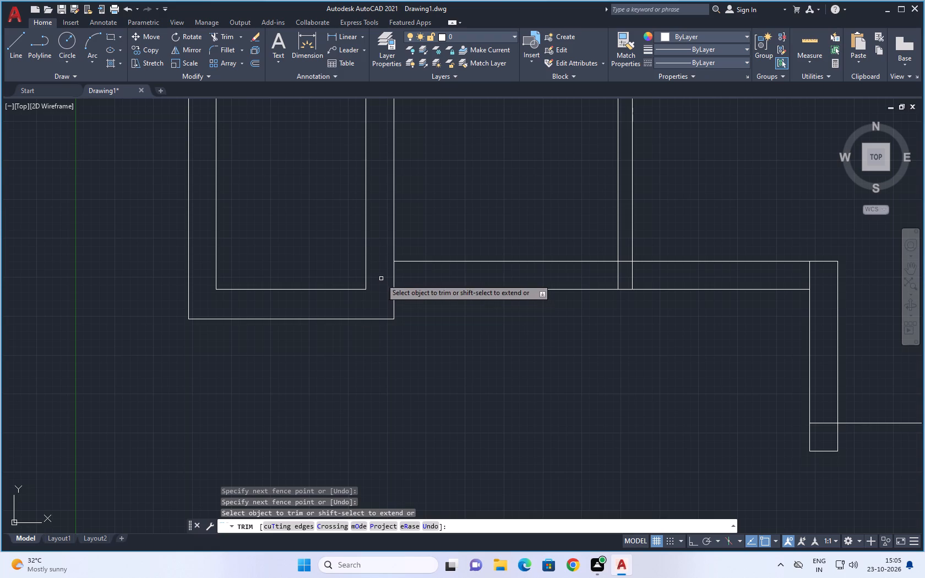
drag(385, 278, 410, 275)
Draw a short horizontal line from the raised bottom wall's inner corner across to the left partition's other line.
scroll(445, 337, down, 2)
middle_drag(481, 353, 453, 353)
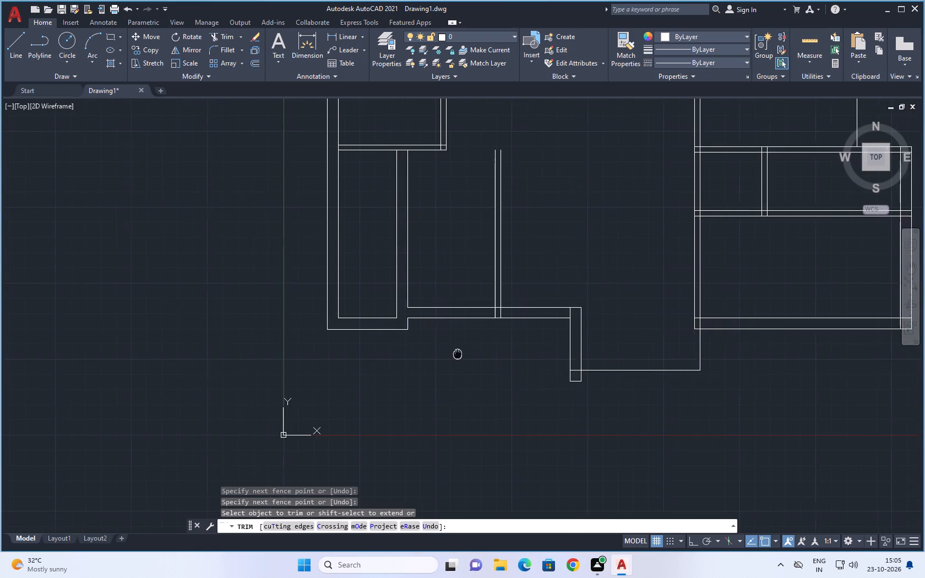
middle_drag(453, 353, 448, 353)
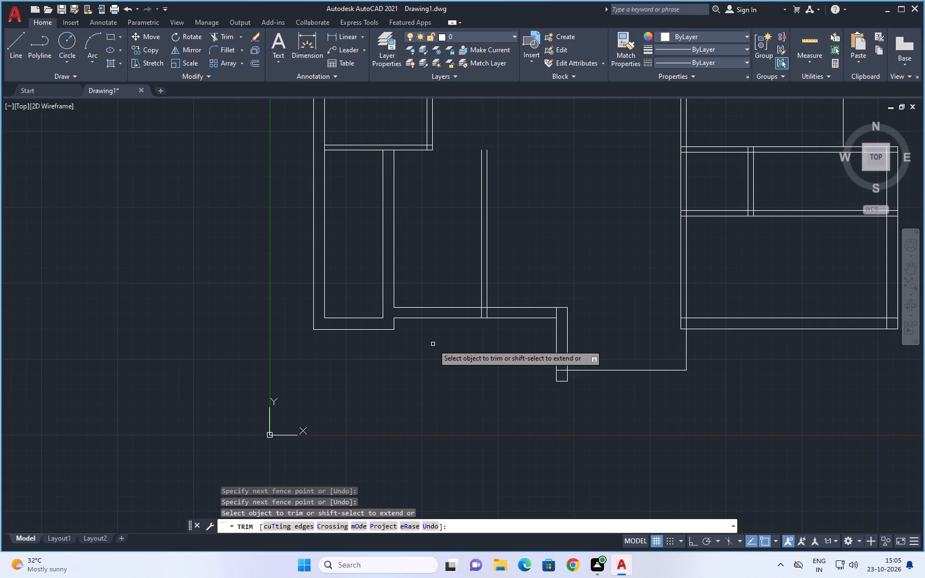
click(19, 41)
scroll(386, 307, up, 2)
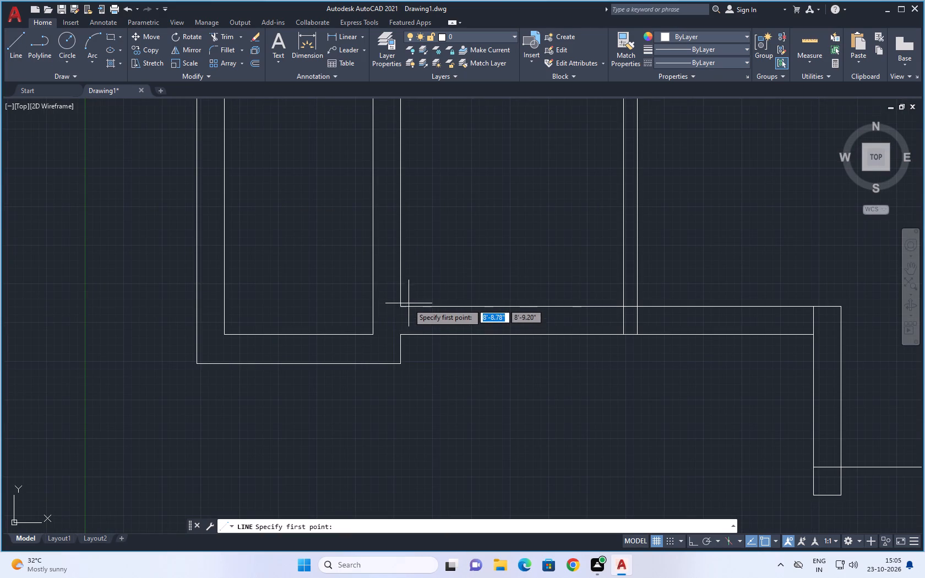
click(400, 306)
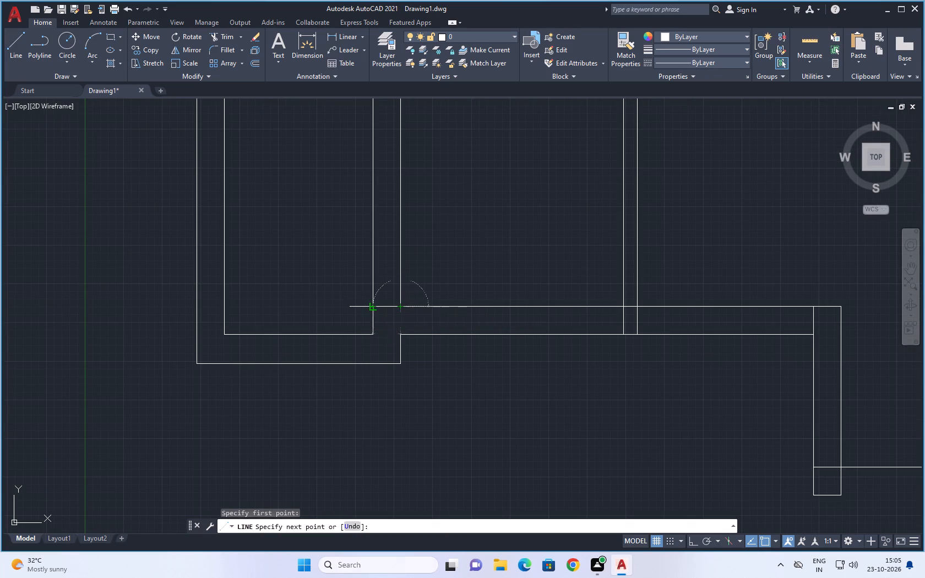
click(374, 304)
key(Escape)
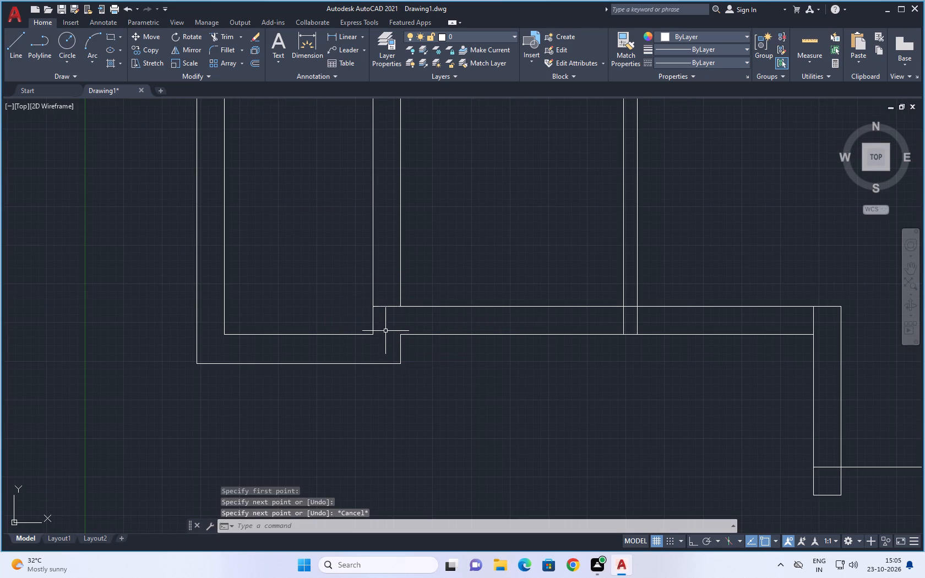
Erase the left partition's two vertical lines from the bottom-left room.
scroll(413, 373, down, 1)
middle_drag(432, 375, 423, 371)
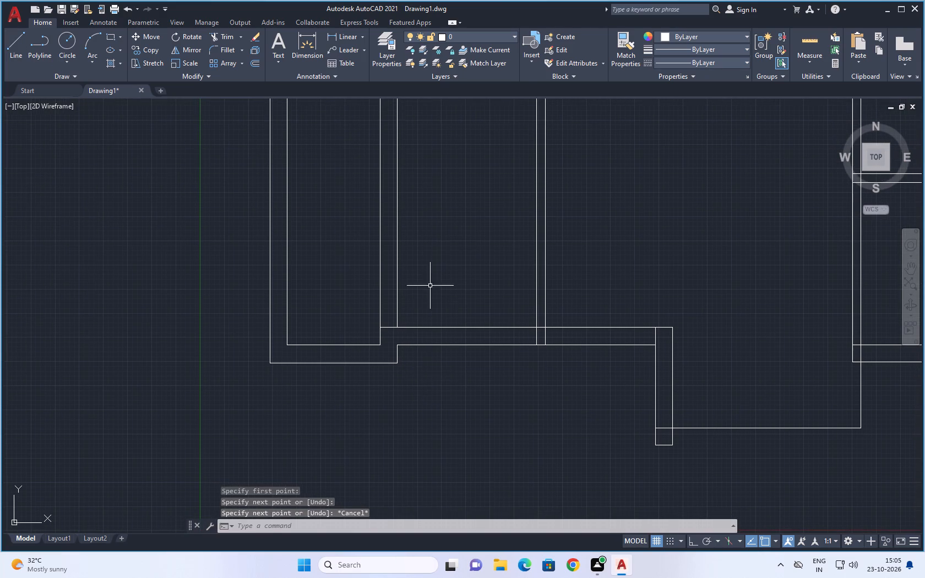
drag(442, 233, 368, 251)
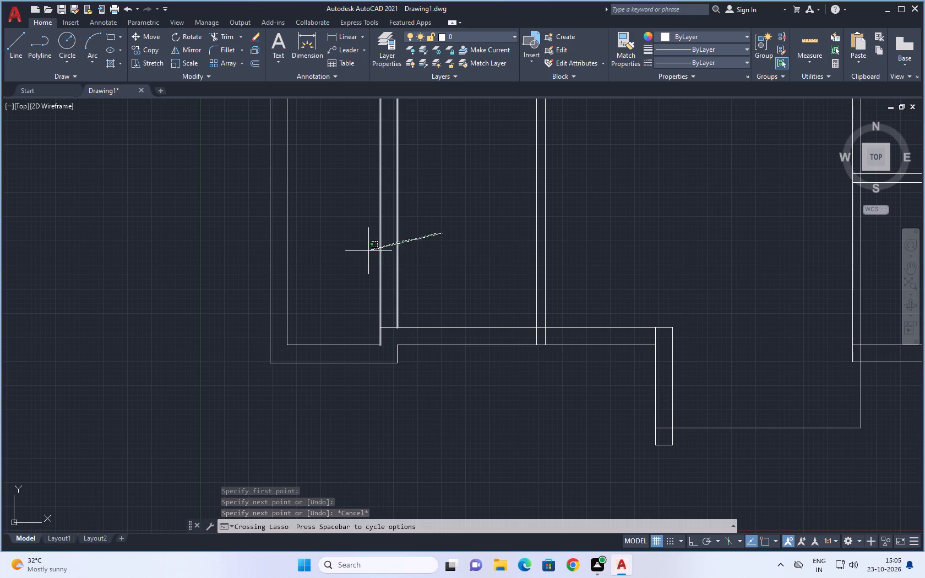
drag(368, 251, 363, 253)
scroll(423, 248, down, 2)
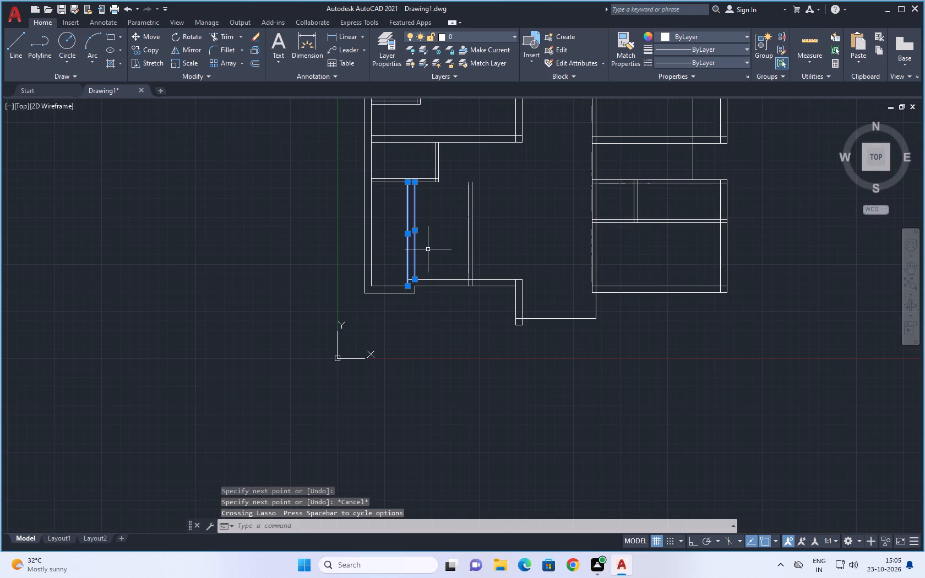
key(Delete)
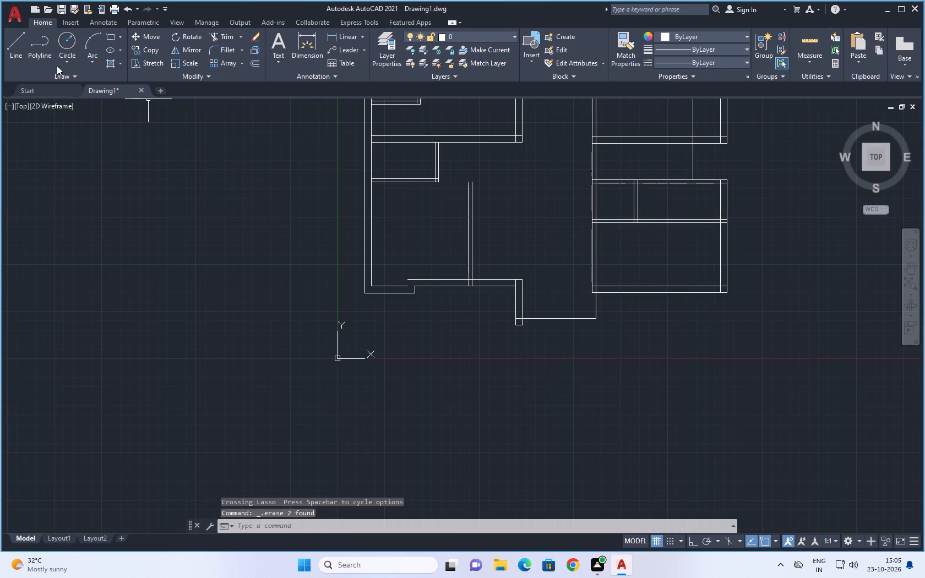
Draw a 9-inch vertical line closing the inner side of the bottom wall's jog in the bottom-left room.
click(24, 41)
scroll(280, 272, up, 2)
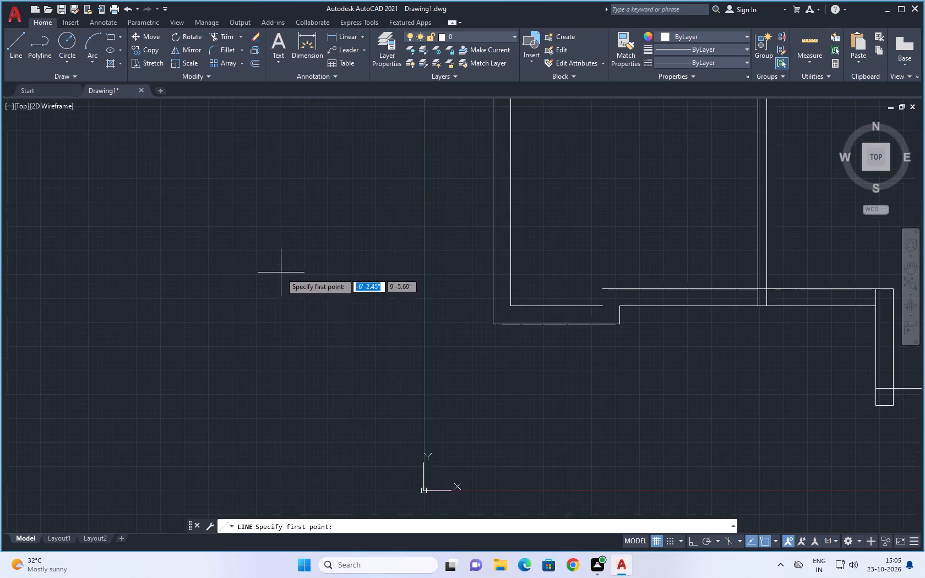
scroll(281, 272, up, 1)
middle_drag(455, 333, 255, 310)
scroll(256, 310, up, 1)
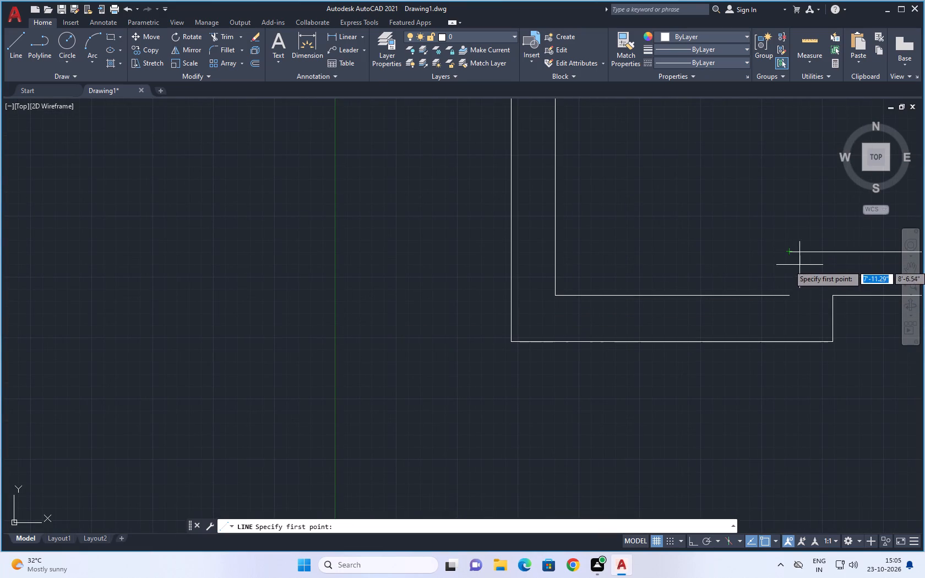
click(788, 253)
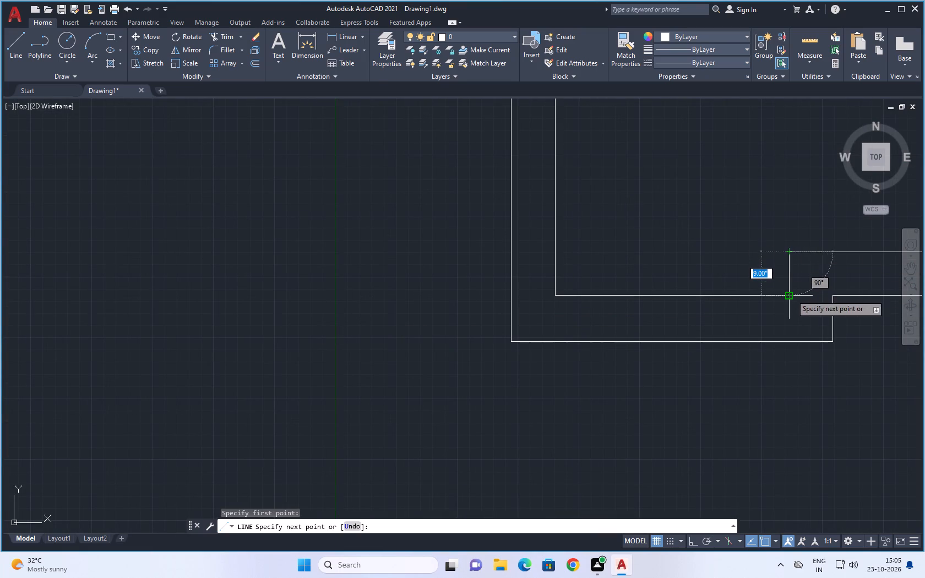
click(791, 295)
key(Escape)
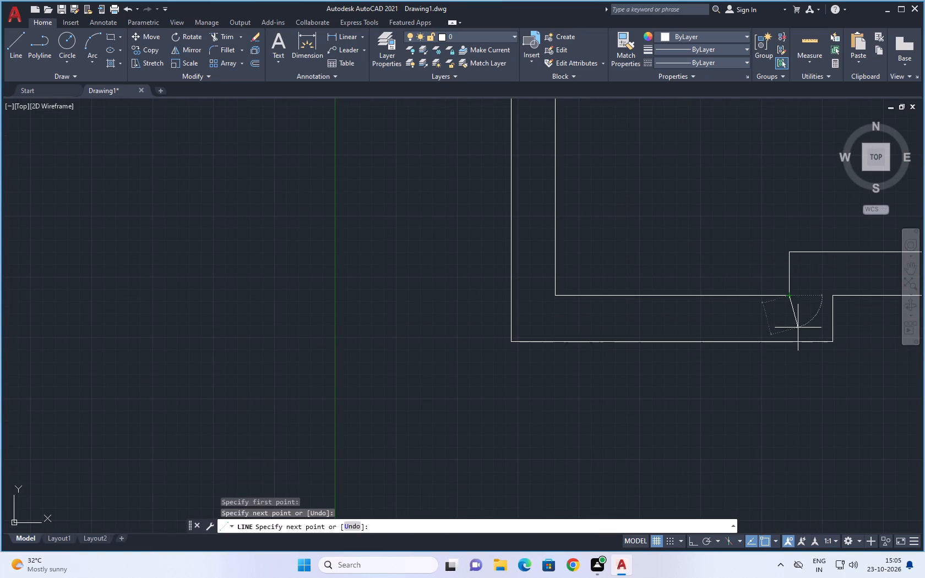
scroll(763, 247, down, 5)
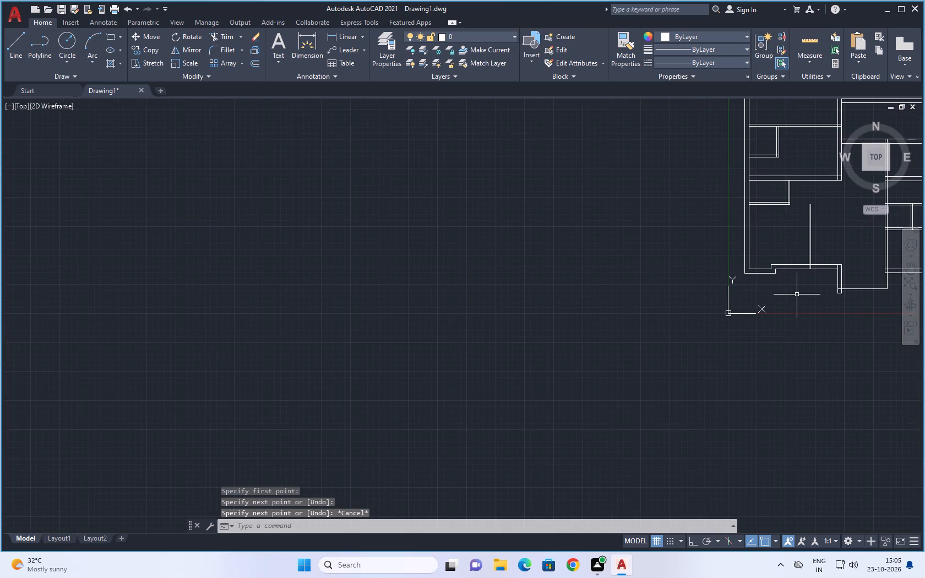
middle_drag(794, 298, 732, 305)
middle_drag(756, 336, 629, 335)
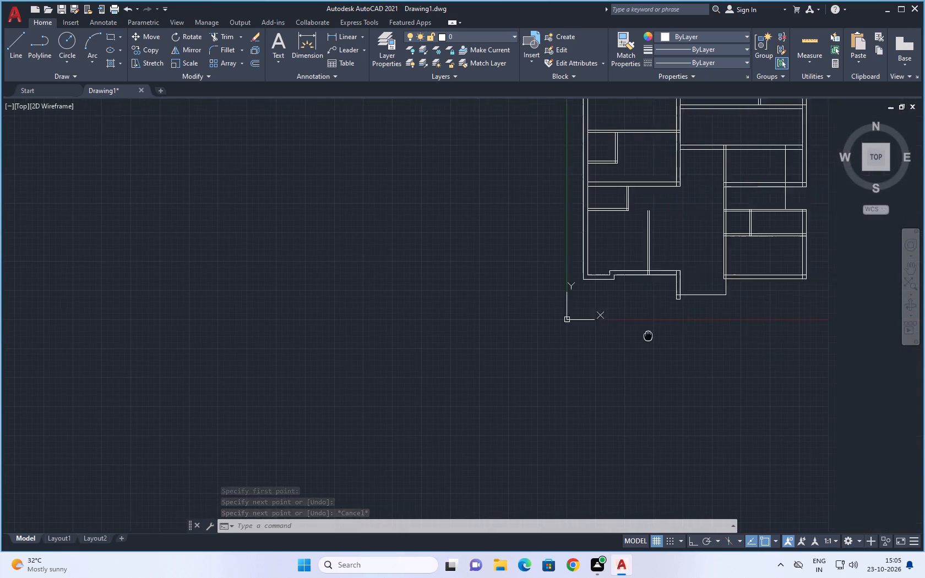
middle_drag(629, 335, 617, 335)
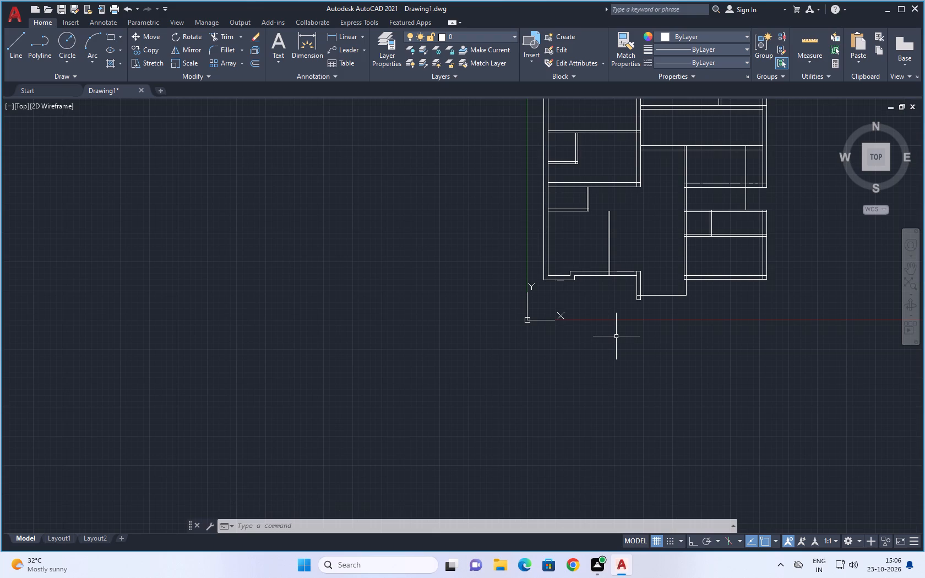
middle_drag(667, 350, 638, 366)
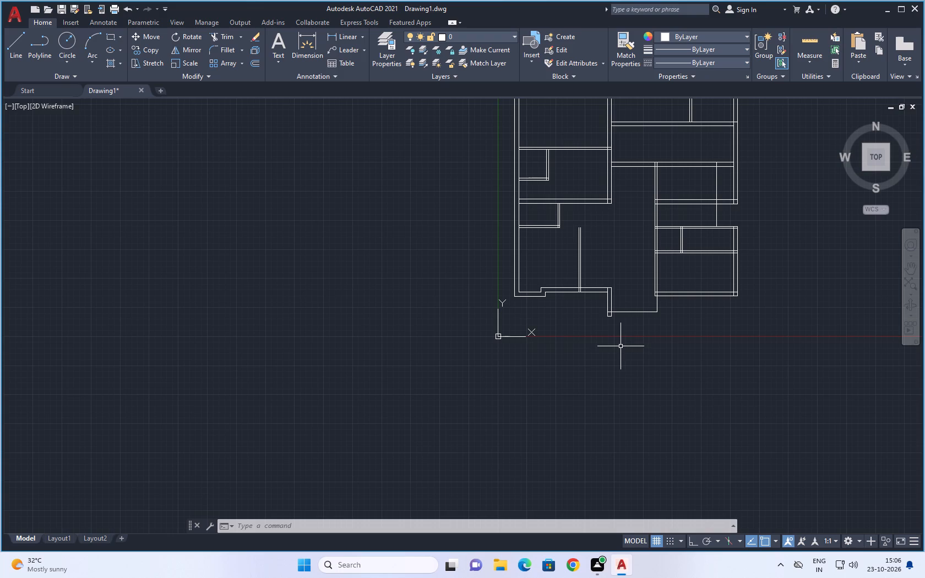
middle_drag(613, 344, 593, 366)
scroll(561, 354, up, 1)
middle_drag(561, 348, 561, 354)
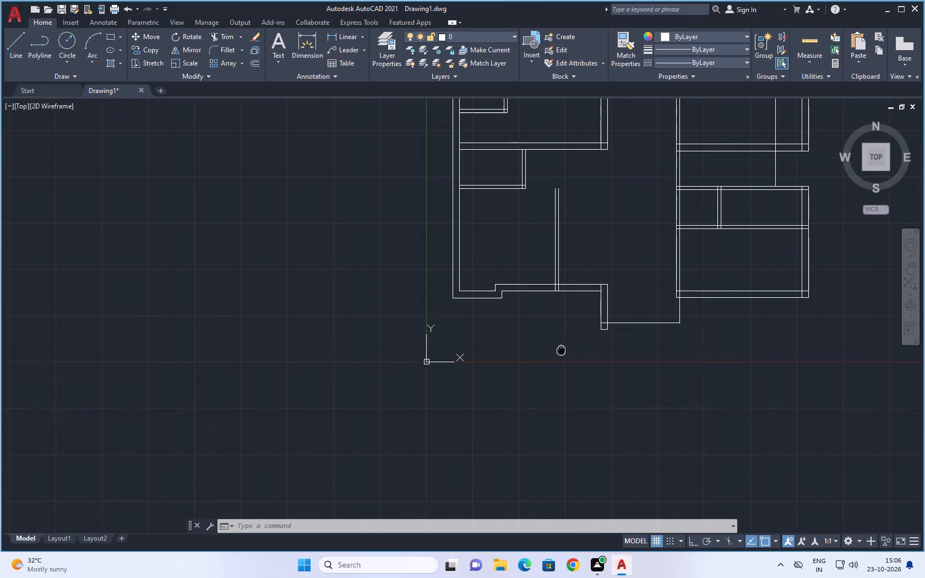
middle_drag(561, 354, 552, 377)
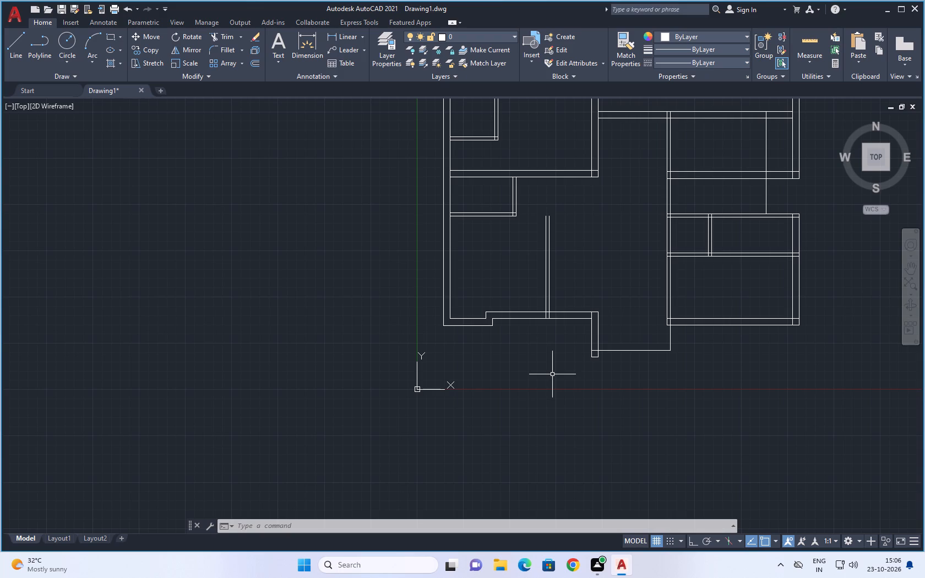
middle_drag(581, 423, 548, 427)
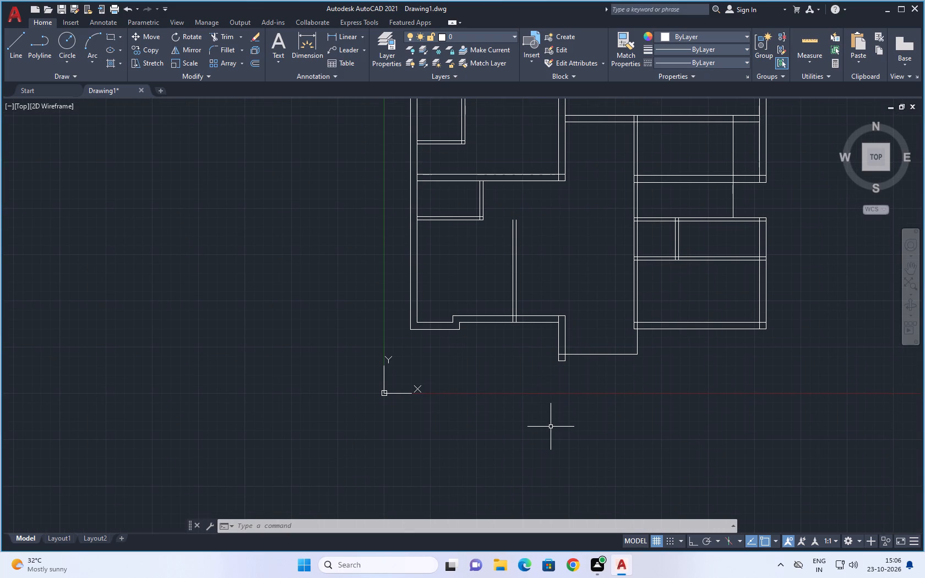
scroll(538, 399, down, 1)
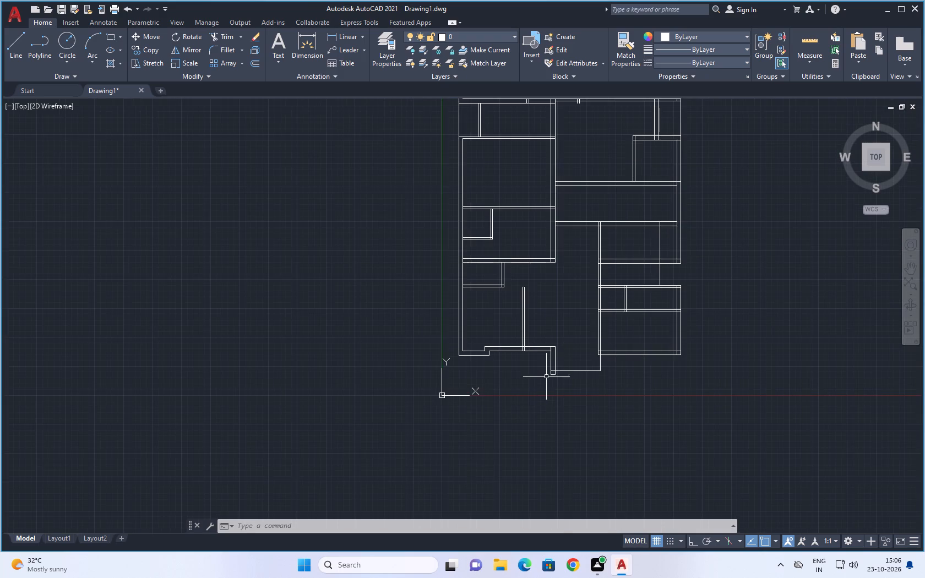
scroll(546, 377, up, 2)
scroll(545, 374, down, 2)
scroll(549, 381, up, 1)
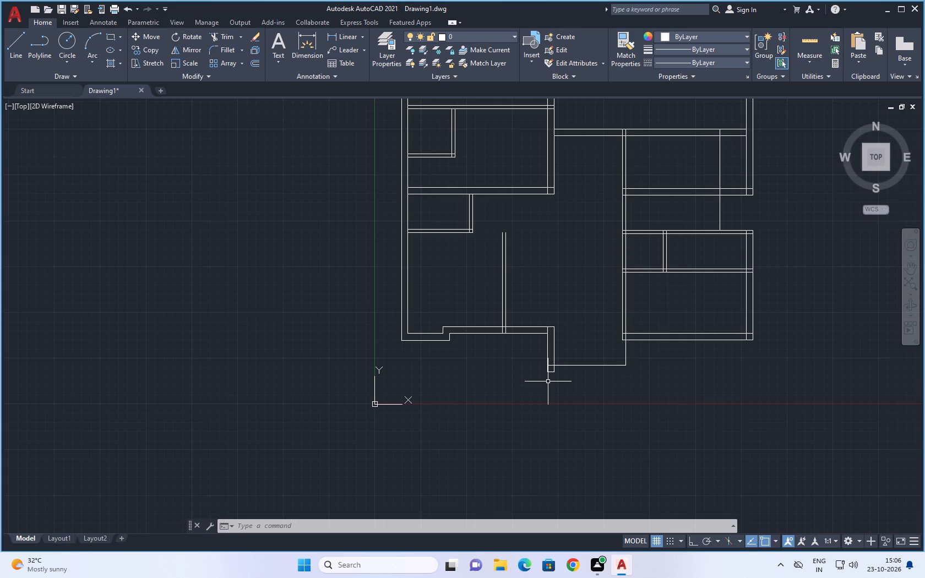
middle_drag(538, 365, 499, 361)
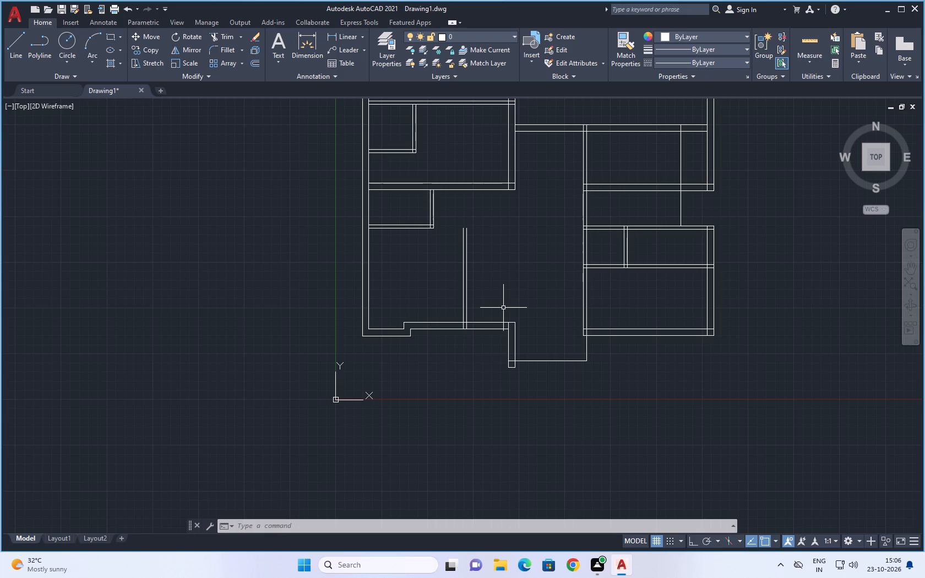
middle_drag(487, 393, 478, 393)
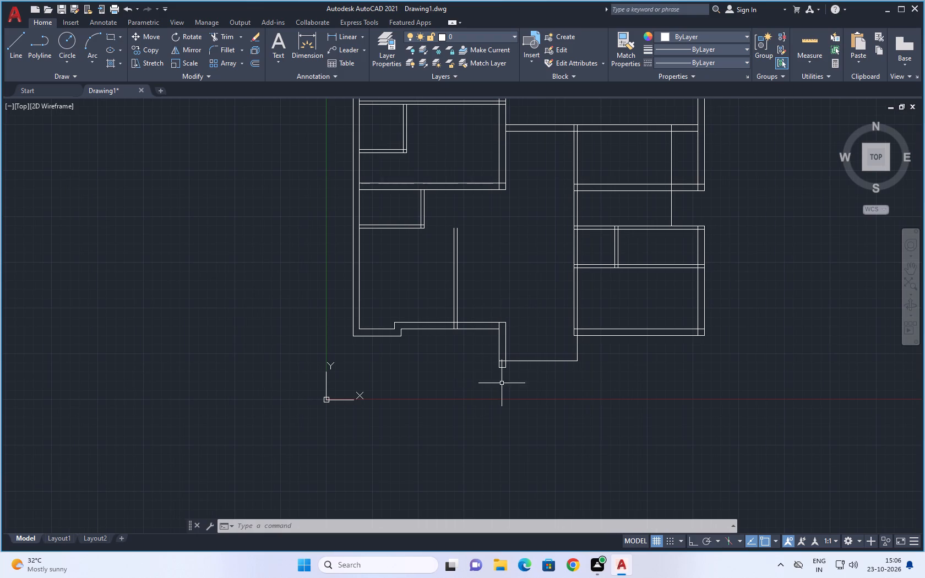
Trim away the bottom wall beyond the bottom-left room's remaining partition, along with the adjoining vertical wall down to its small square end.
scroll(491, 351, up, 1)
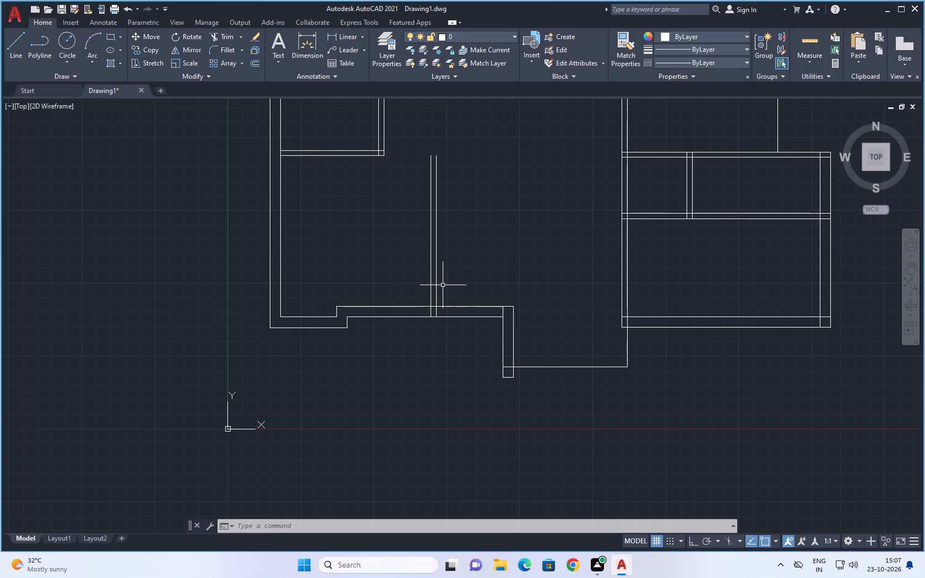
scroll(447, 283, up, 1)
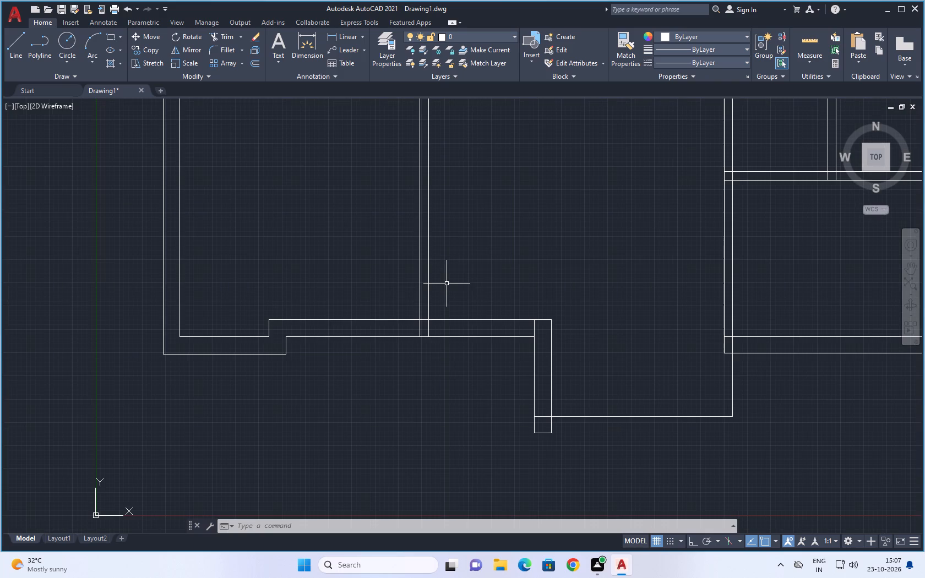
scroll(594, 415, down, 1)
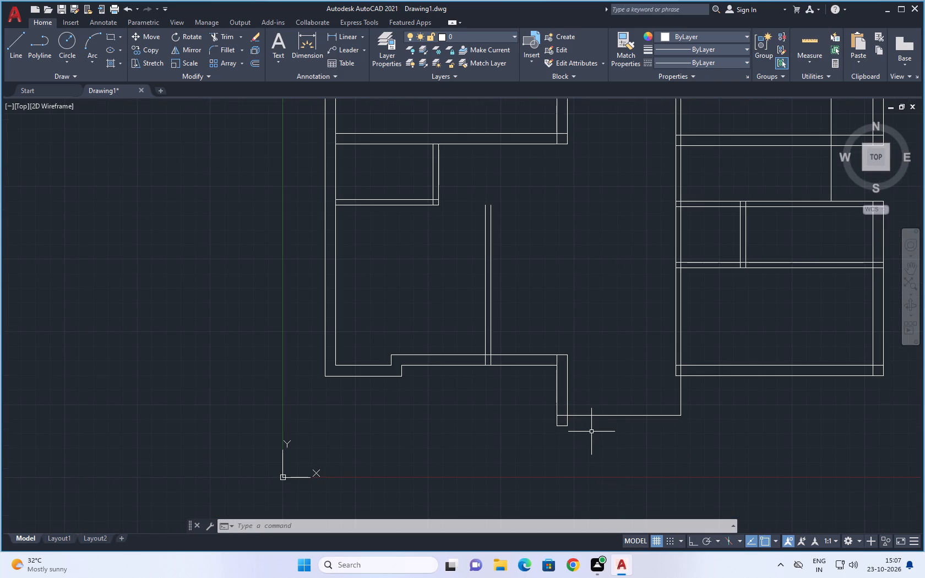
click(225, 39)
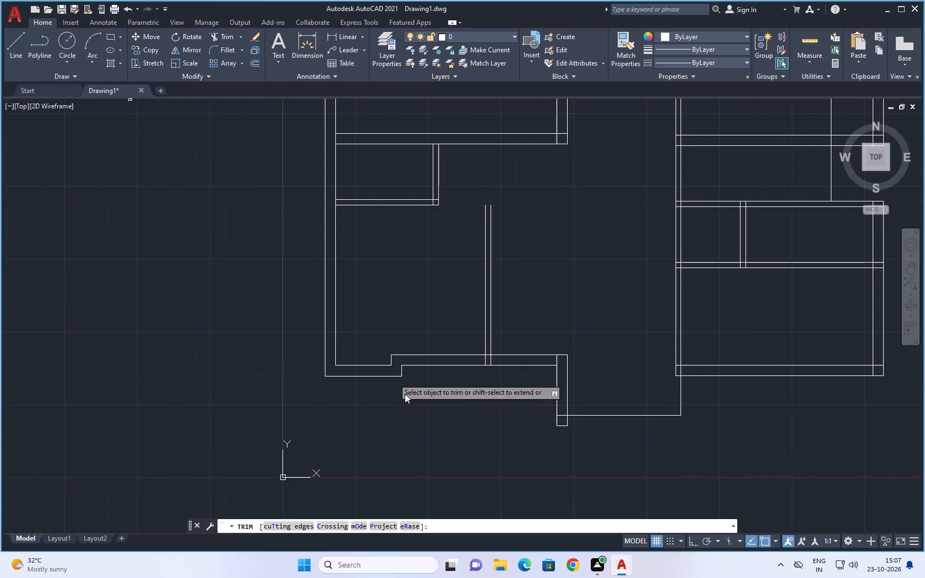
drag(530, 323, 528, 380)
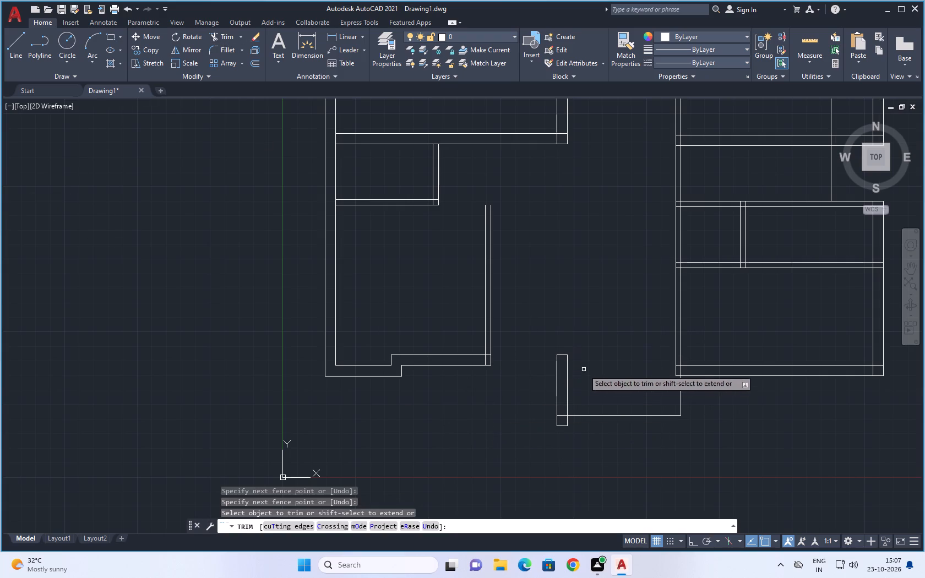
drag(584, 369, 537, 396)
drag(557, 348, 561, 375)
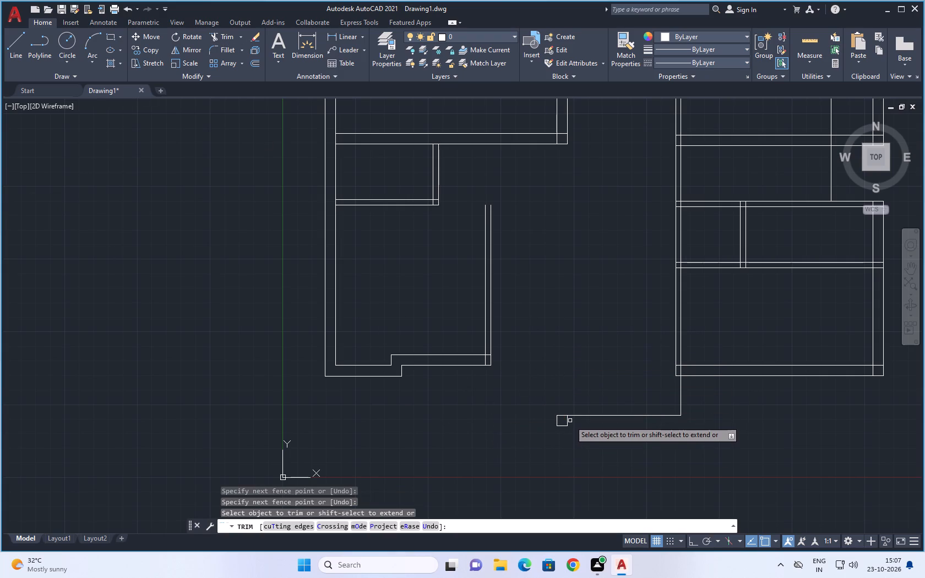
Draw a line about 5'-1.5" horizontally from the small square's lower-left corner, and up to the partition's left line at the bottom wall.
scroll(552, 371, down, 1)
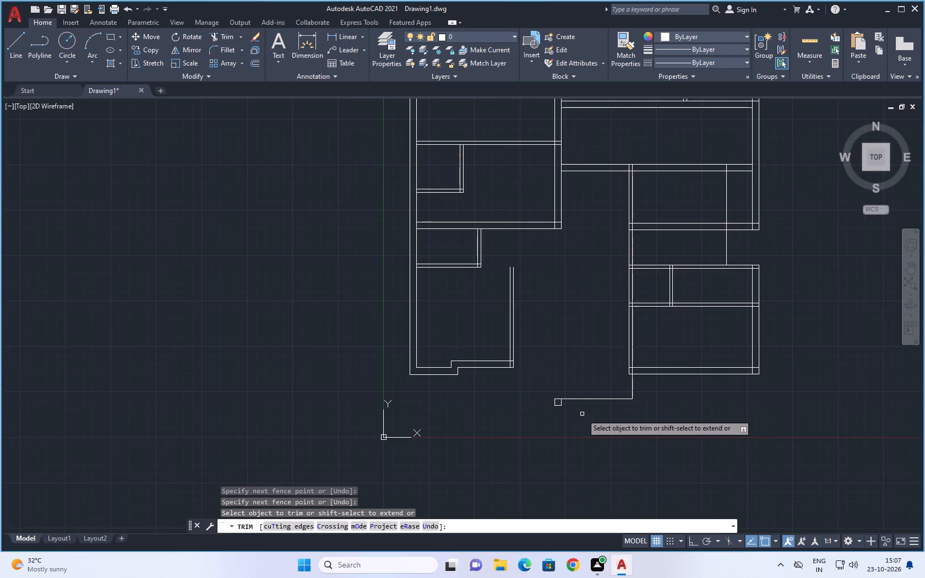
scroll(592, 420, down, 2)
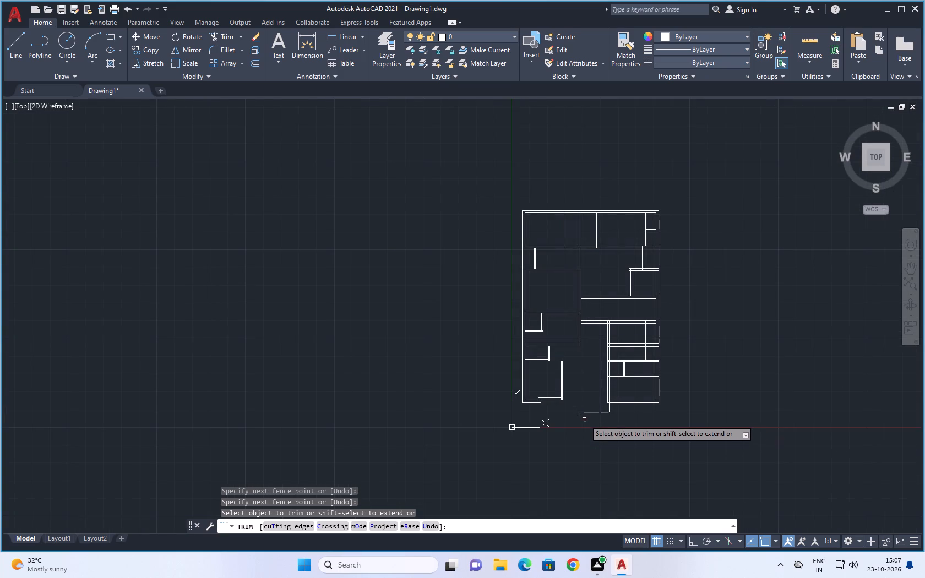
scroll(576, 417, up, 4)
middle_drag(611, 421, 589, 444)
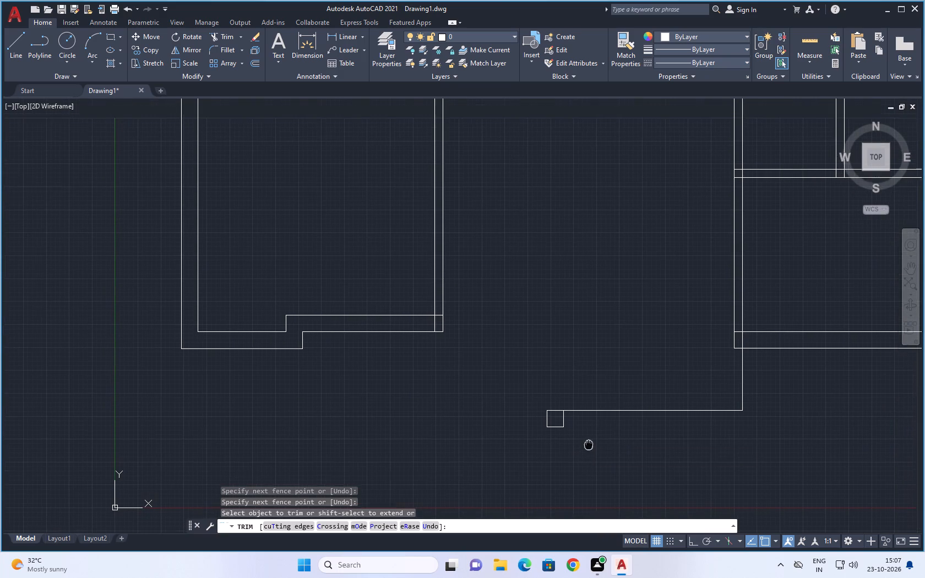
click(10, 37)
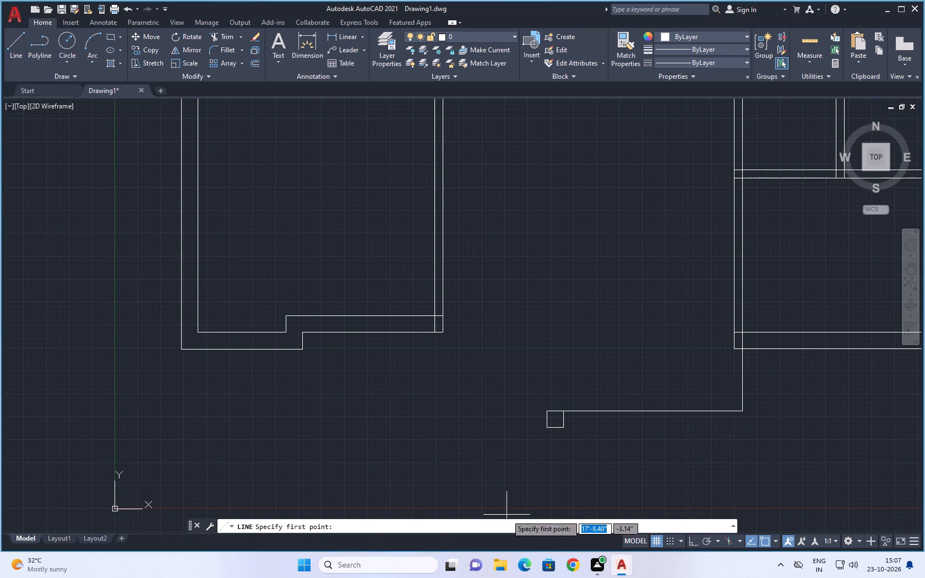
click(550, 427)
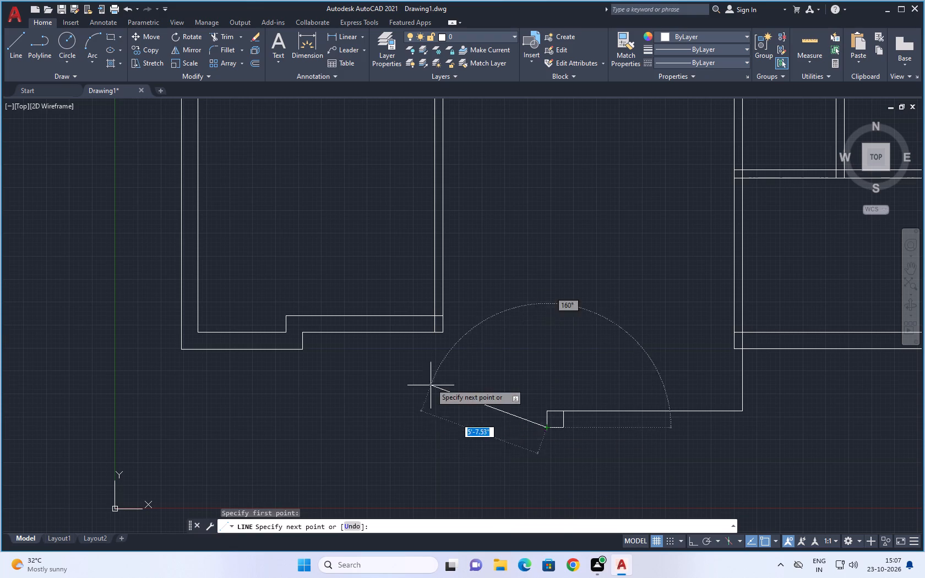
click(434, 426)
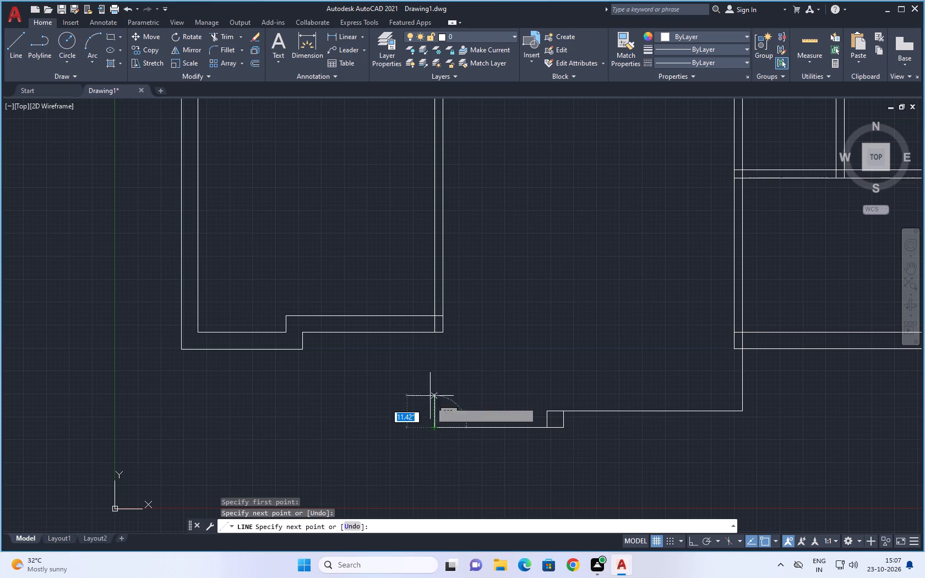
click(433, 331)
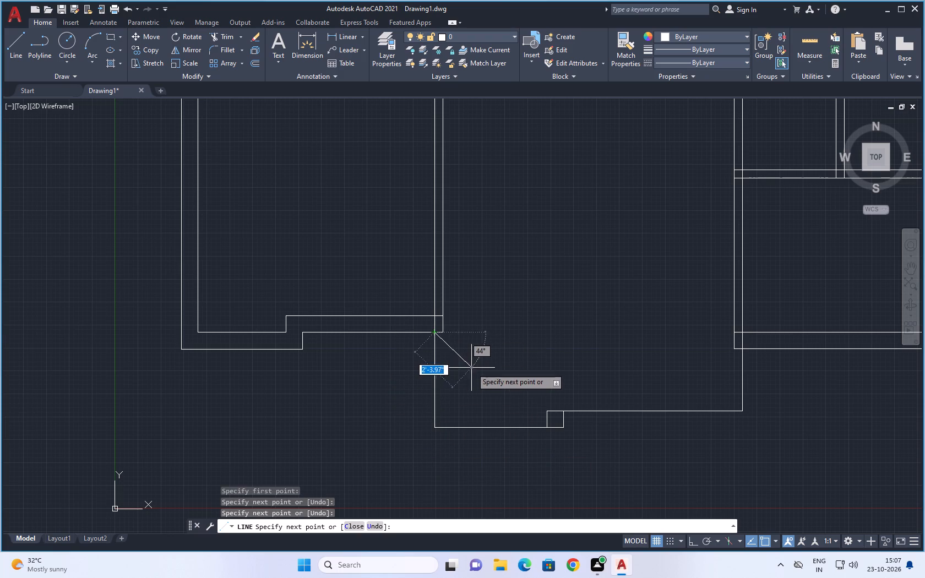
key(Escape)
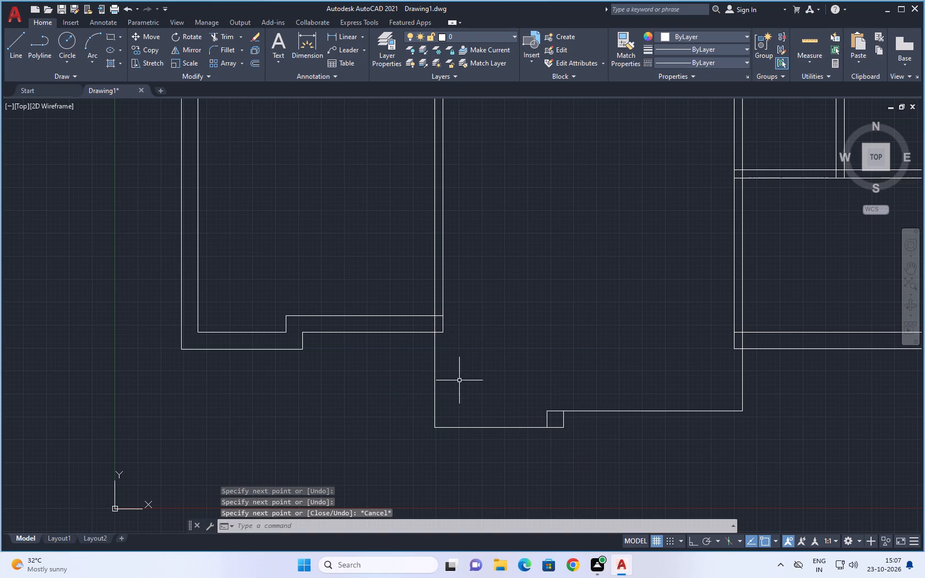
Draw a vertical line from the lower end of the partition's right line down to the new horizontal bottom line.
scroll(470, 357, down, 1)
middle_drag(486, 359, 431, 370)
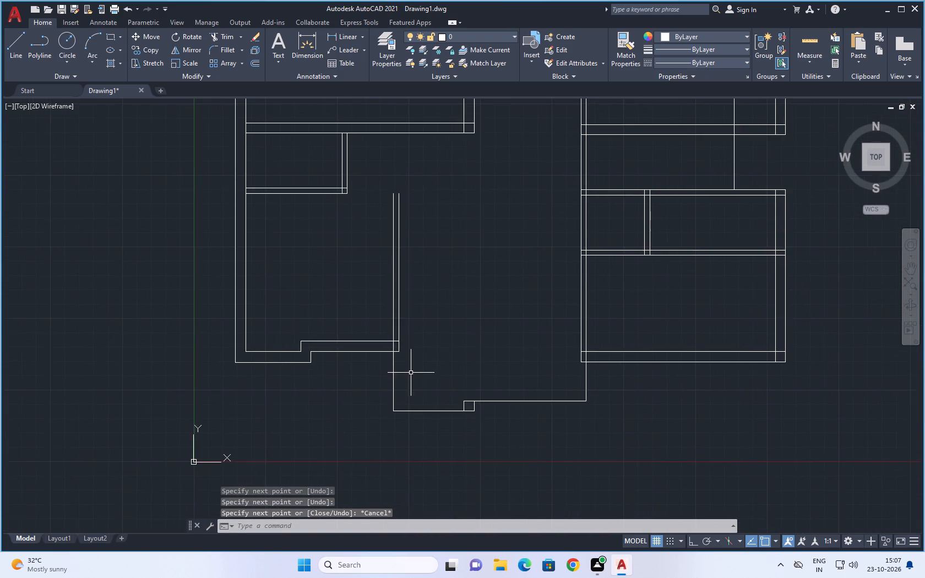
scroll(410, 373, up, 2)
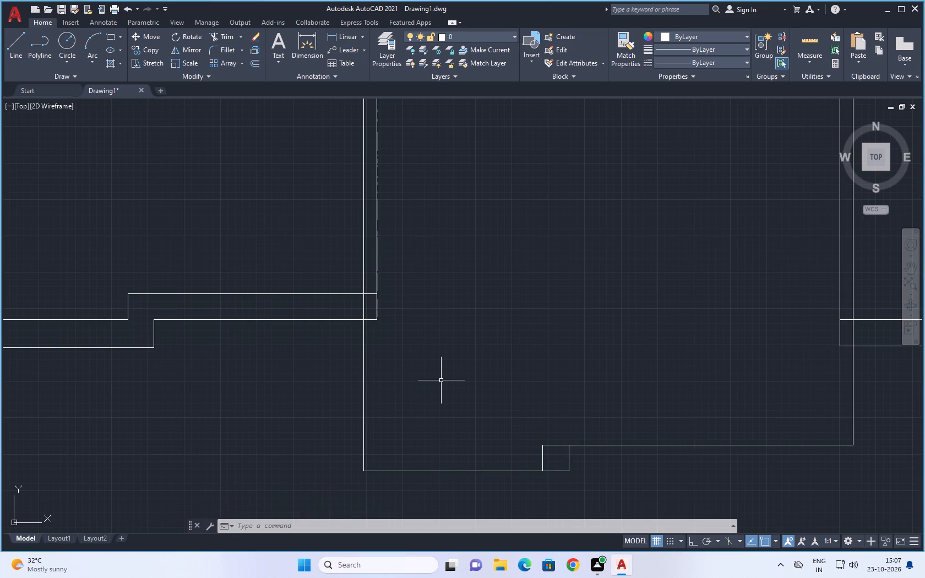
key(space)
click(376, 322)
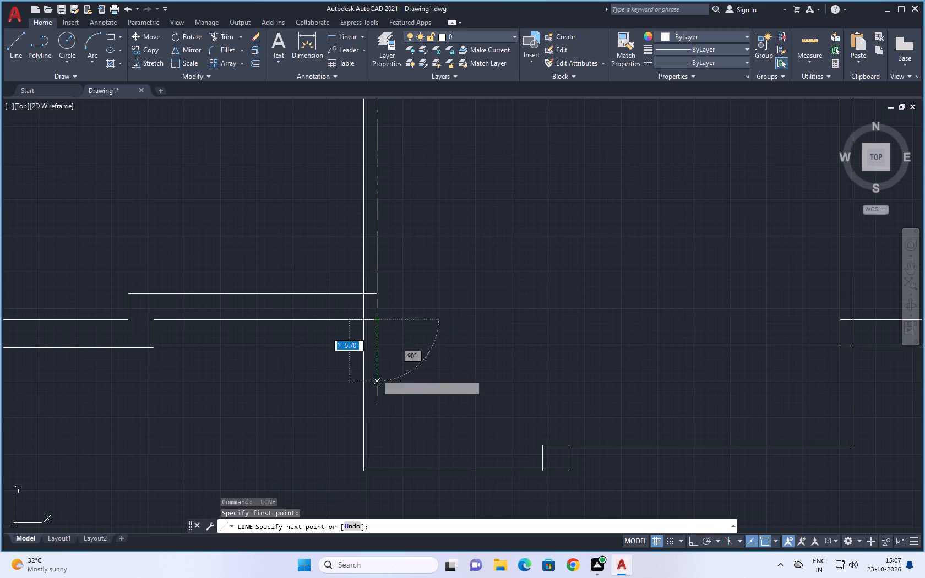
click(377, 472)
key(Escape)
Erase the raised horizontal bottom line between the small square and the line descending from the bottom-right room's wall.
scroll(454, 418, down, 2)
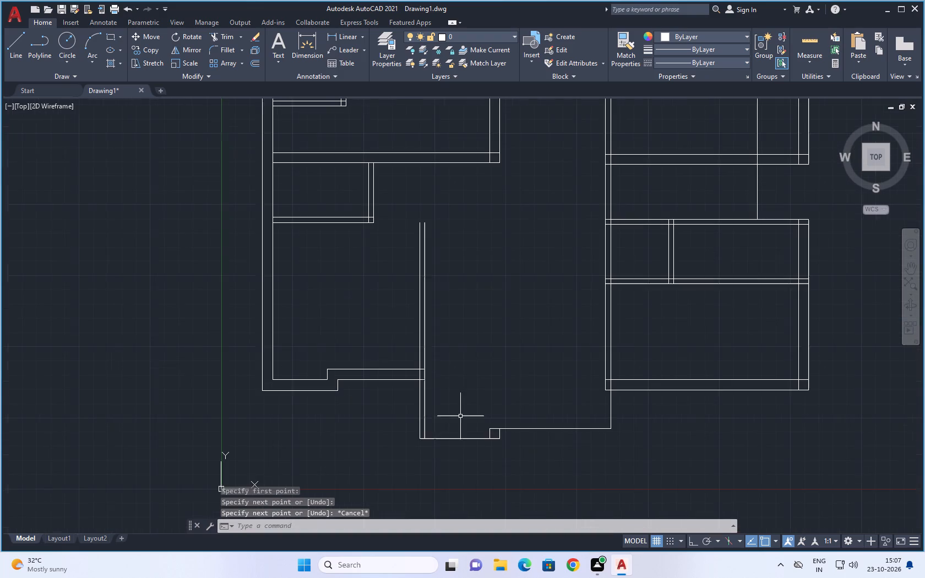
middle_drag(486, 404, 385, 406)
scroll(527, 419, up, 1)
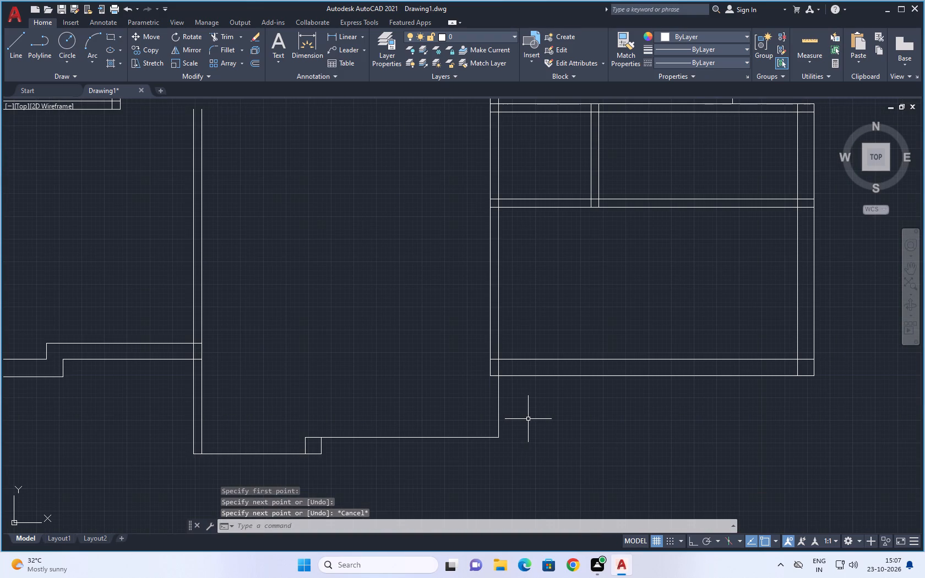
key(Escape)
click(402, 423)
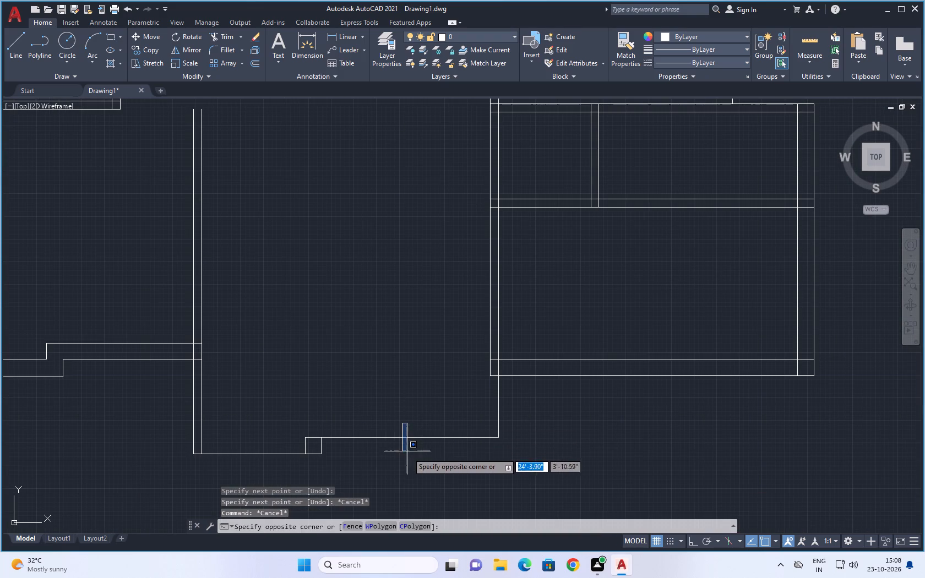
key(Escape)
click(458, 456)
click(391, 427)
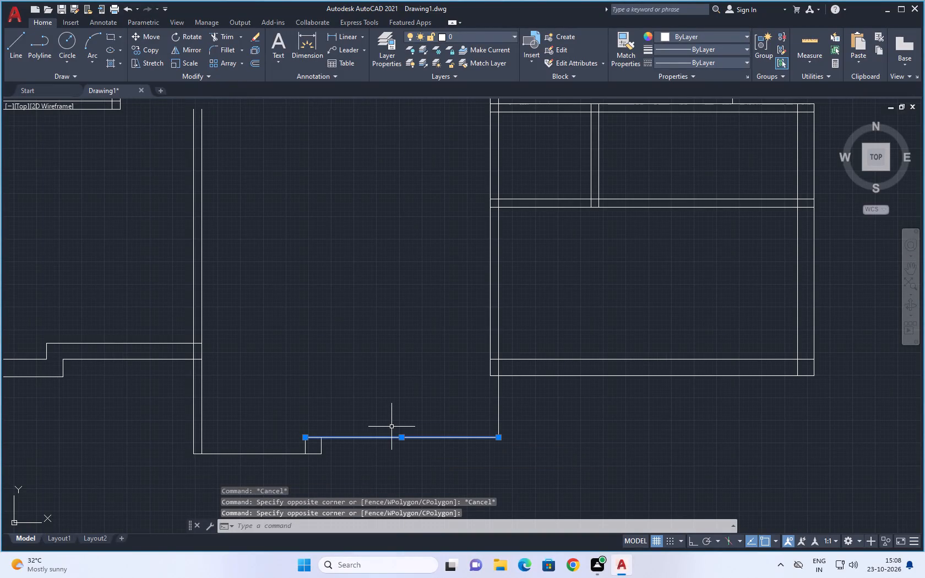
key(Delete)
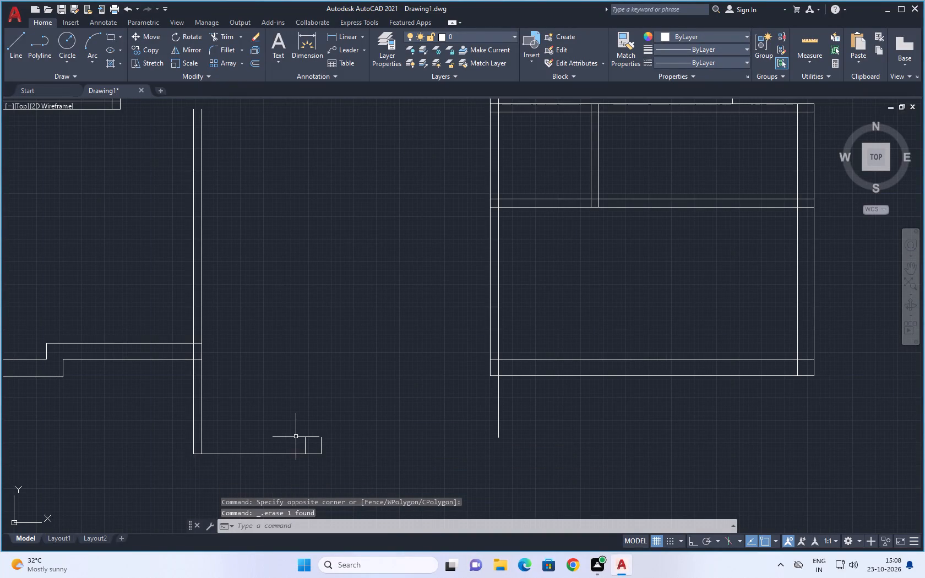
Erase the small square's two short vertical sides at the end of the central passage's bottom line.
click(293, 437)
click(334, 440)
click(335, 441)
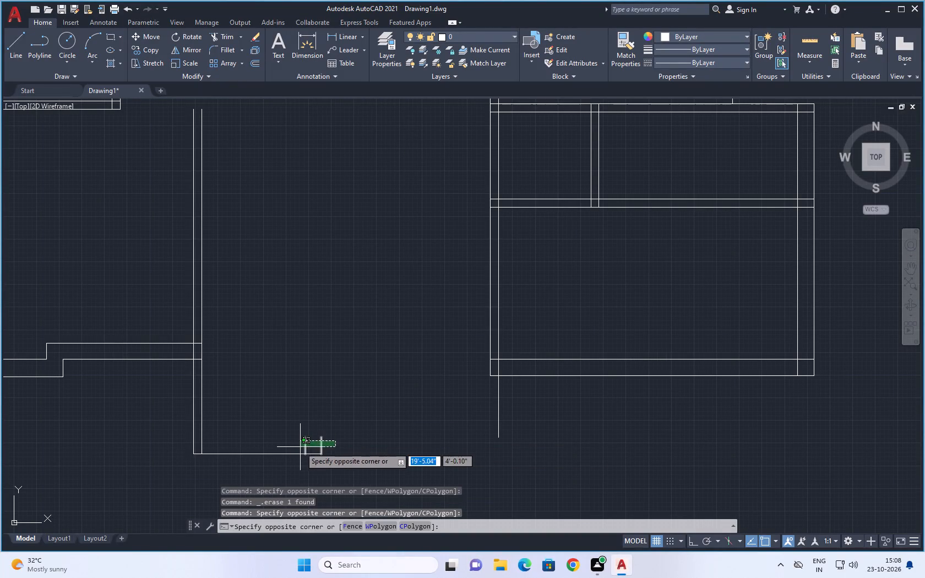
click(300, 447)
key(Delete)
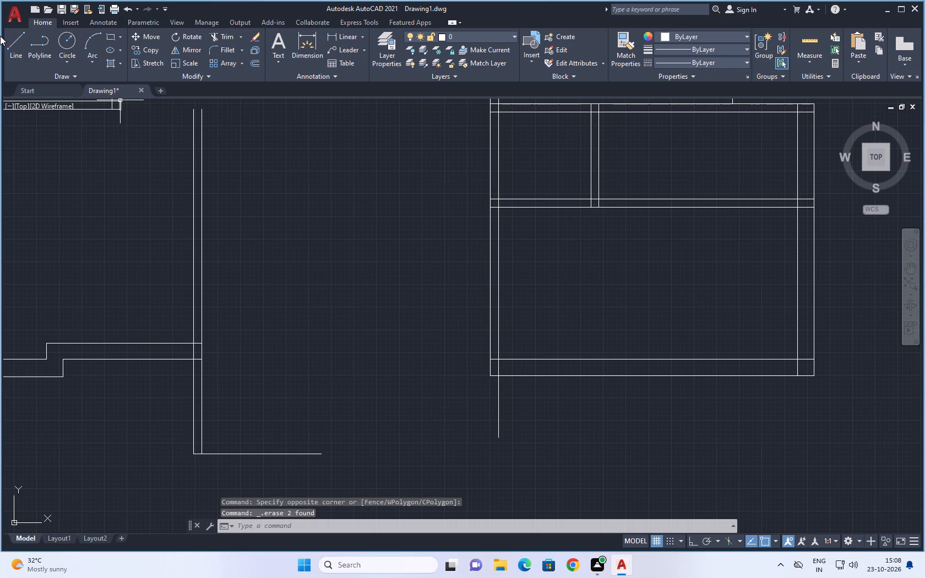
Draw a line continuing the passage's bottom line horizontally to below the right-hand wall line, and up to that wall line's lower end.
click(16, 41)
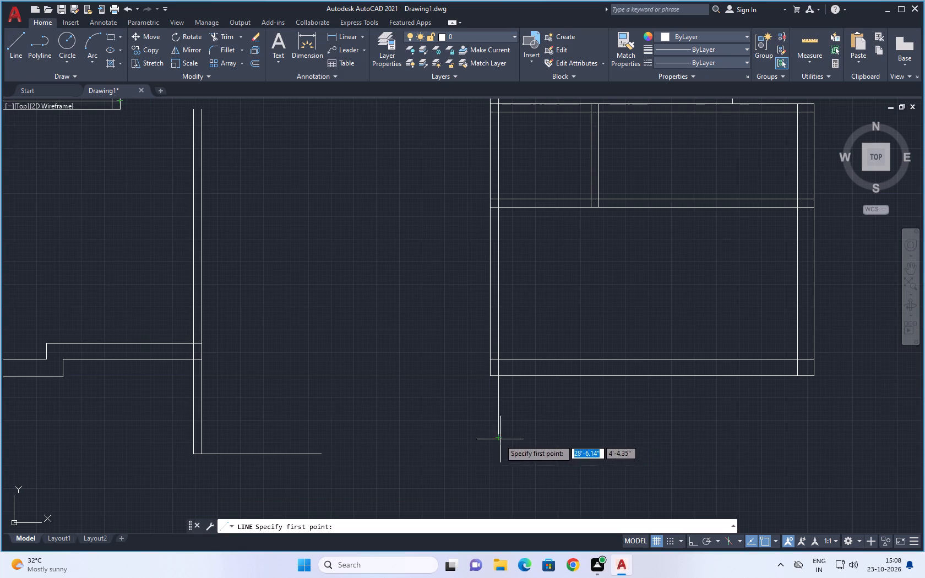
click(322, 454)
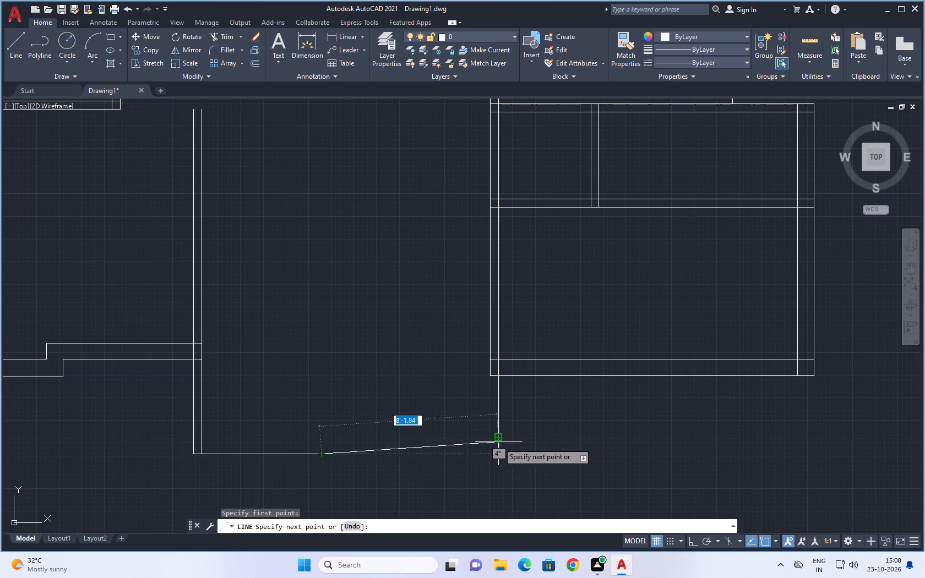
click(499, 459)
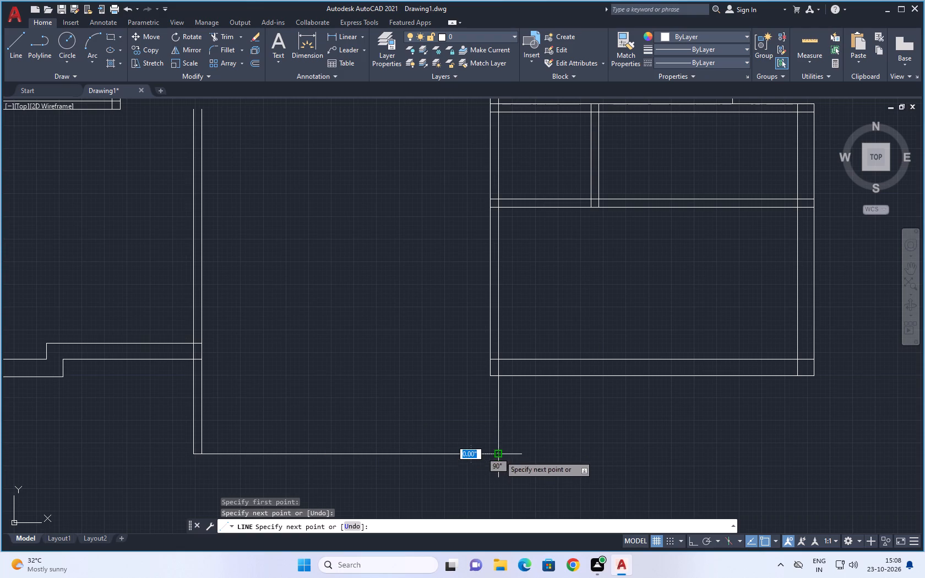
click(499, 439)
key(Escape)
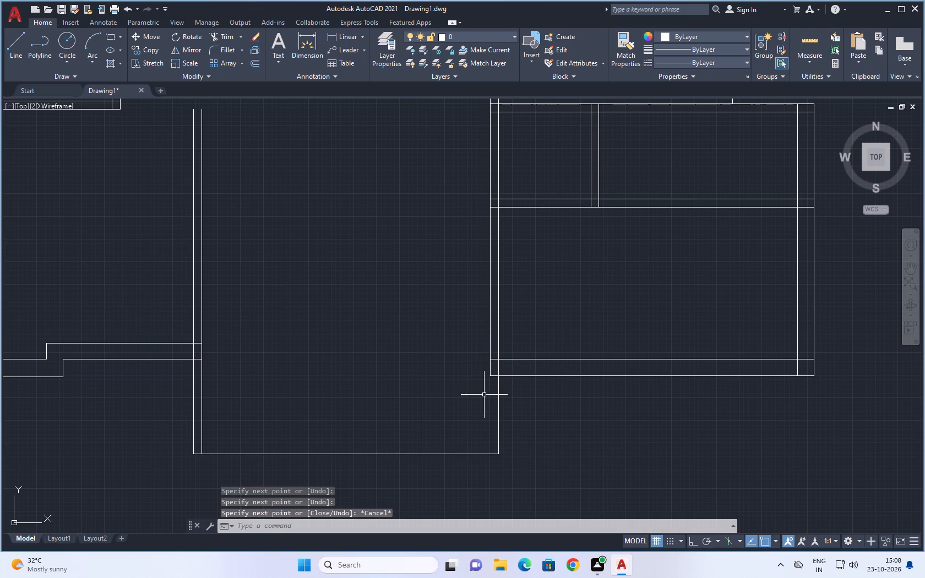
Draw a 3'-7" vertical line from the bottom-right room's lower-left corner down to the passage's bottom line.
key(space)
click(492, 377)
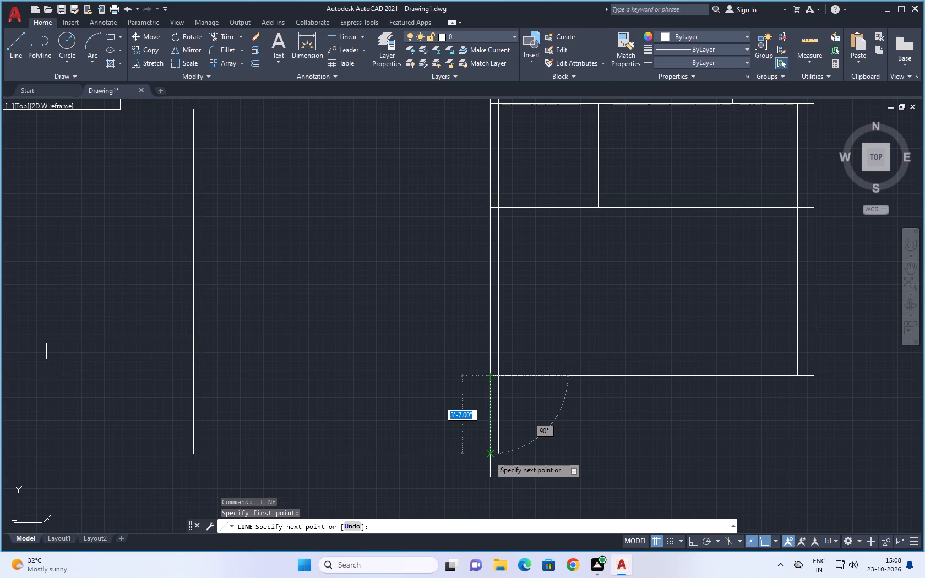
click(490, 457)
key(Escape)
Extend the upper ends of the bottom-left room's two partition lines up to the horizontal wall above.
scroll(527, 465, down, 2)
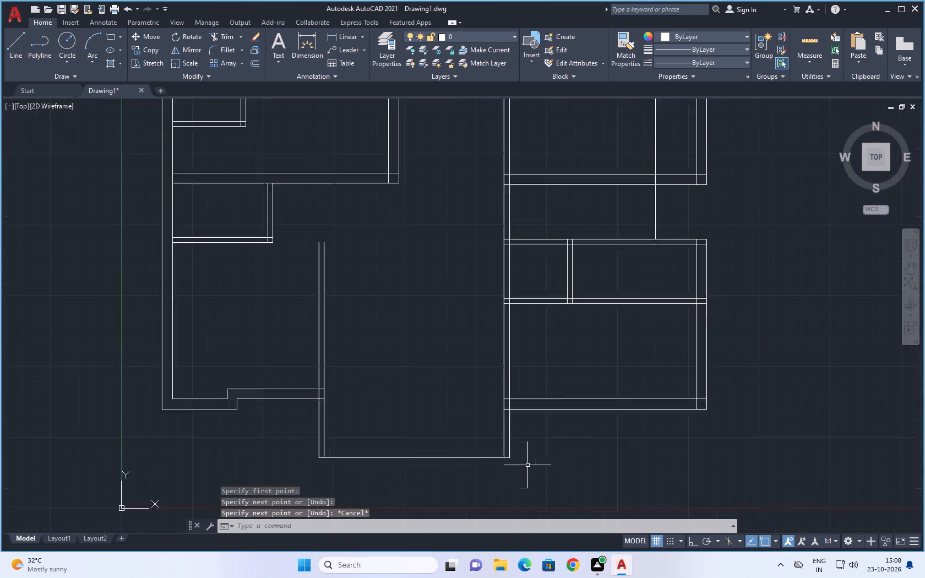
scroll(530, 465, down, 1)
middle_drag(570, 470, 581, 452)
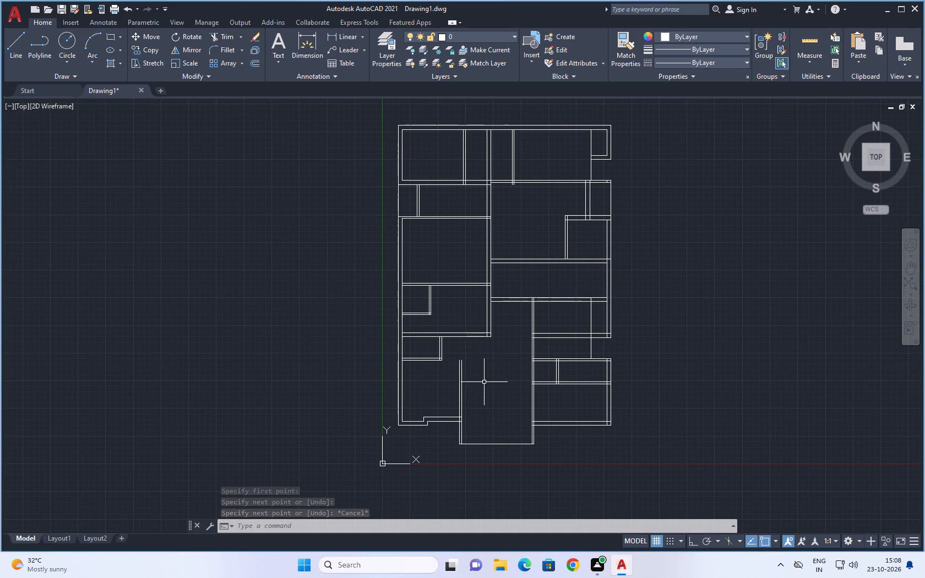
middle_drag(484, 382, 478, 393)
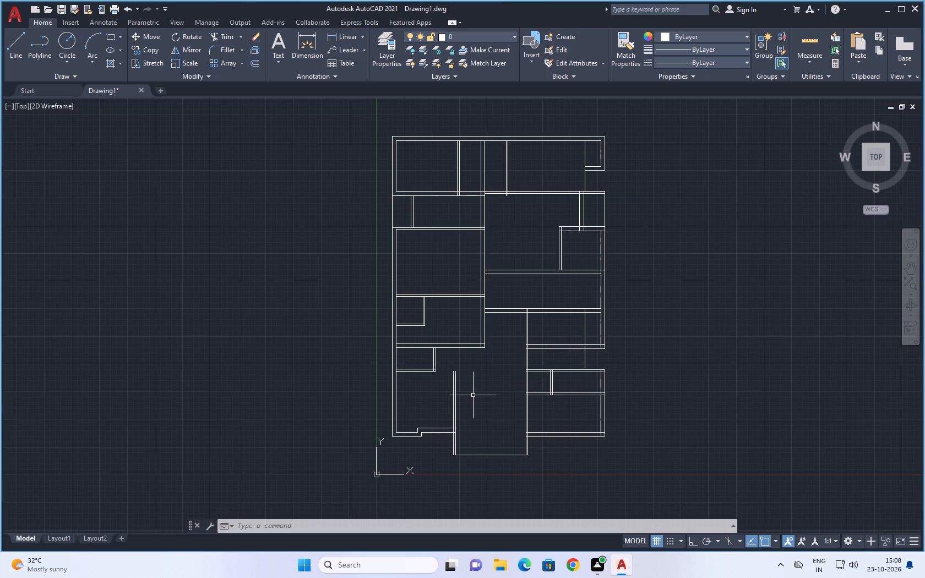
key(e)
key(x)
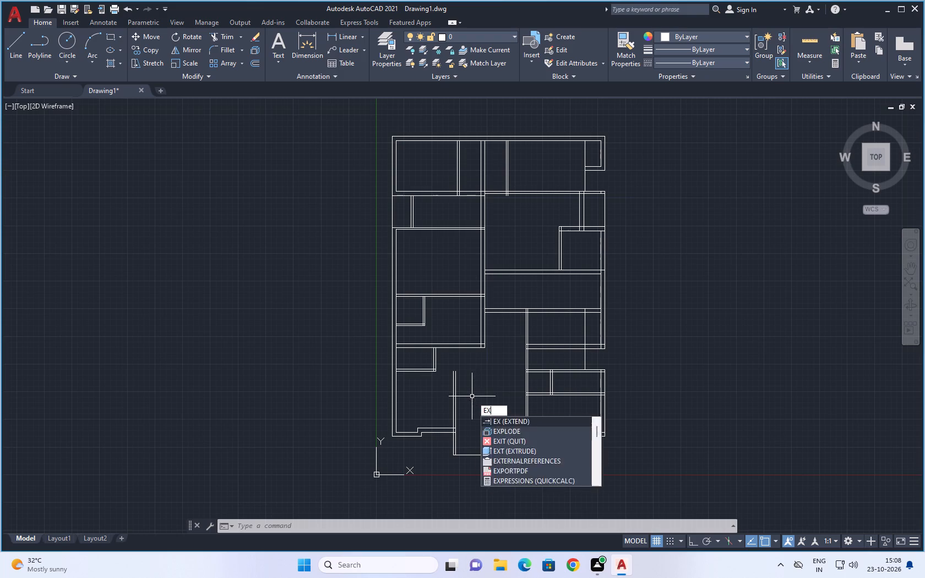
key(space)
drag(472, 385, 434, 386)
scroll(493, 389, down, 1)
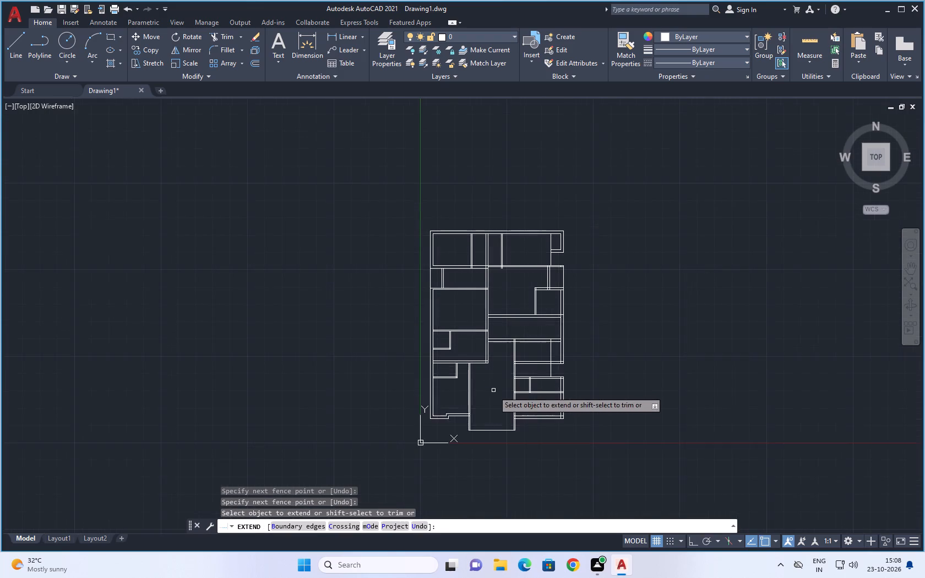
middle_drag(486, 396, 468, 391)
scroll(471, 388, up, 1)
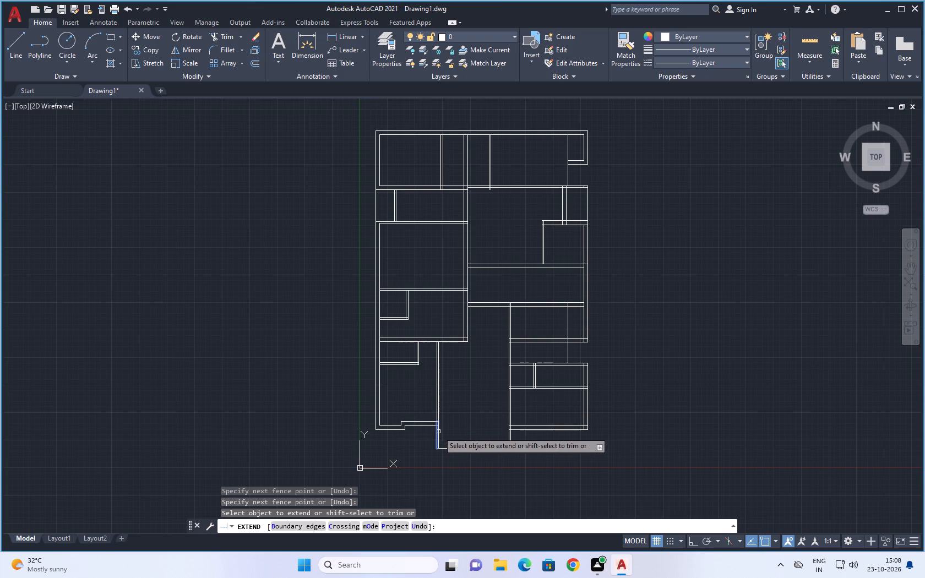
key(Escape)
key(Escape)
key(Escape)
key(Escape)
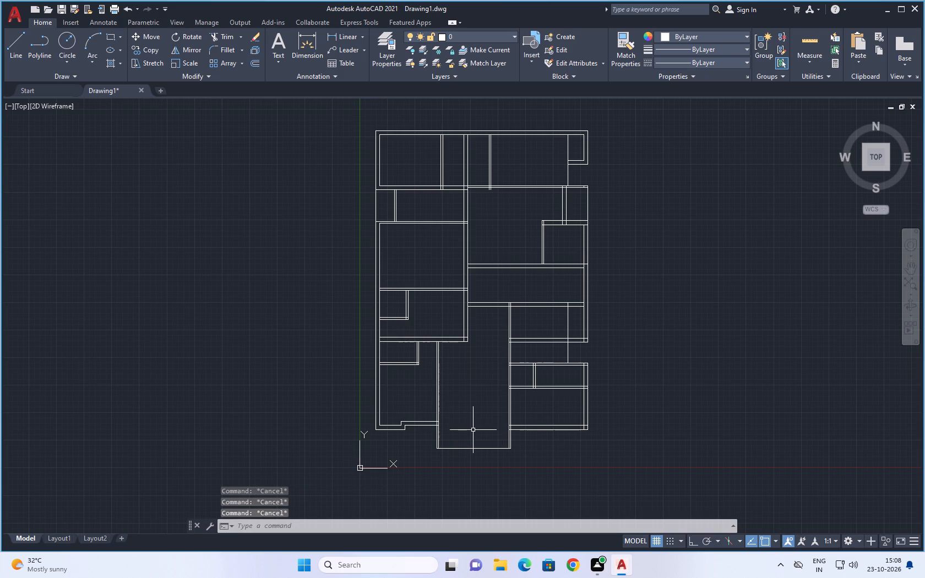
Offset both long segments of the passage's bottom line 3' upward into the passage.
key(o)
key(Return)
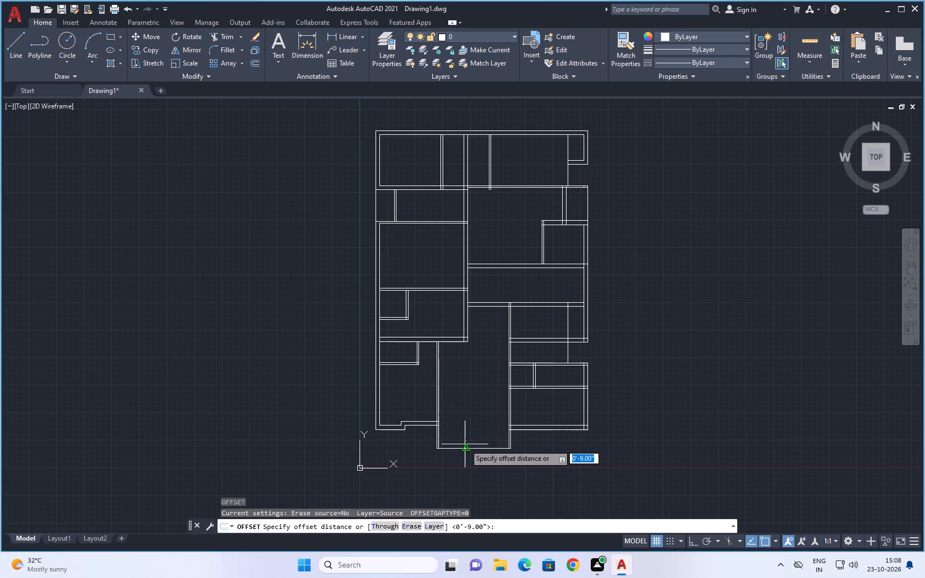
scroll(465, 444, up, 2)
key(3)
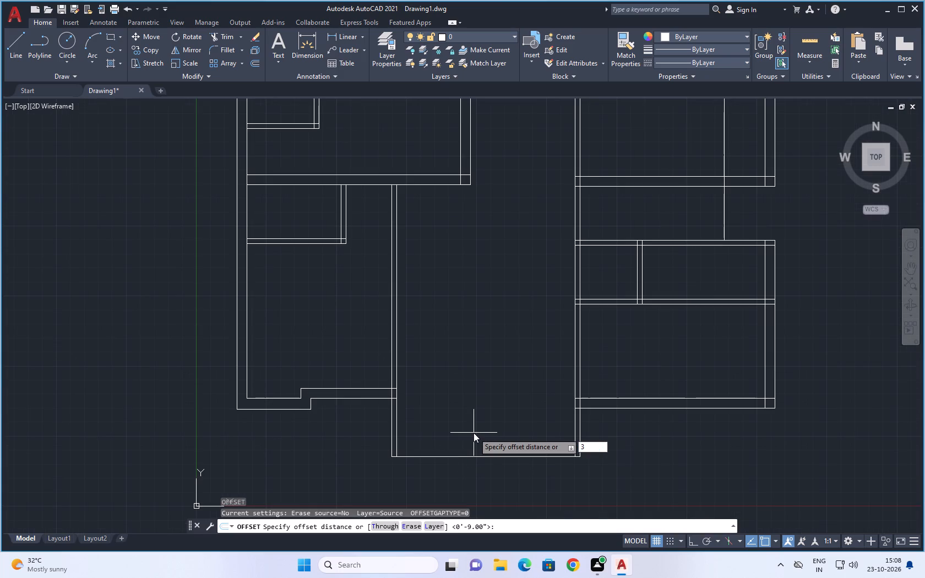
key(apostrophe)
key(Return)
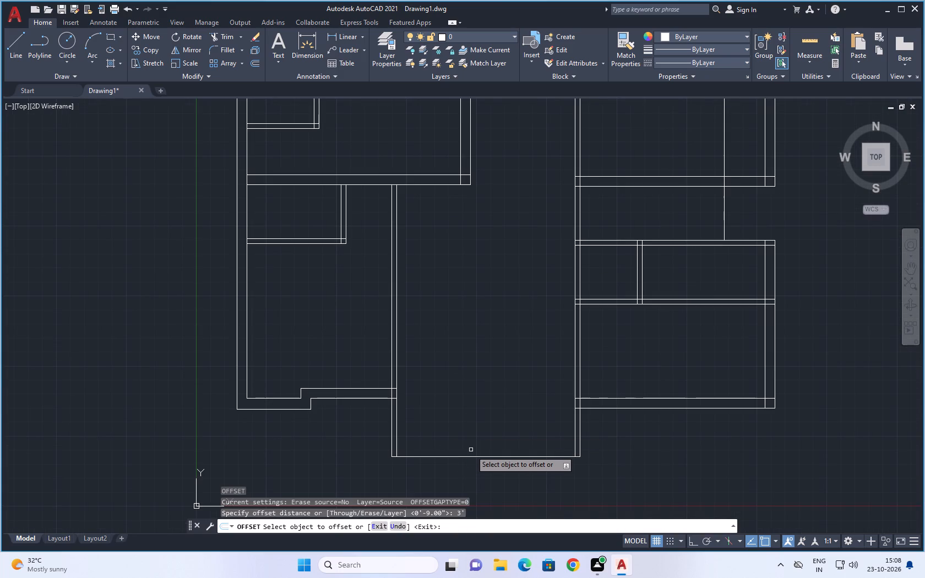
click(471, 455)
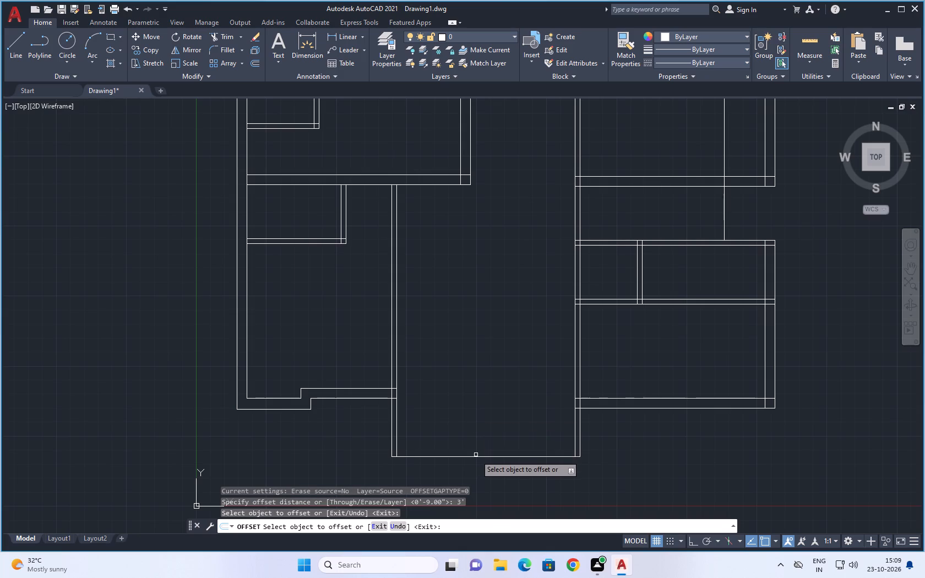
click(476, 456)
click(477, 431)
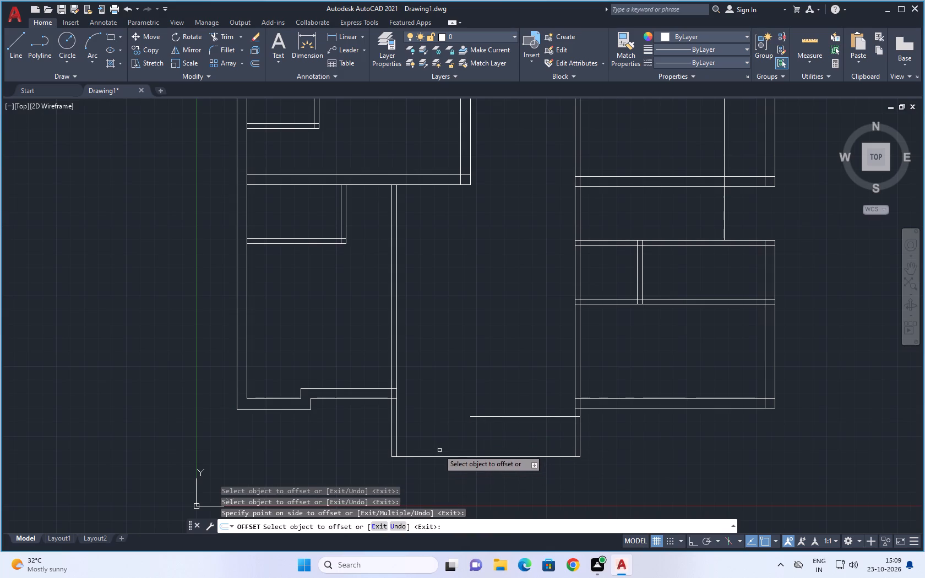
click(439, 456)
click(448, 393)
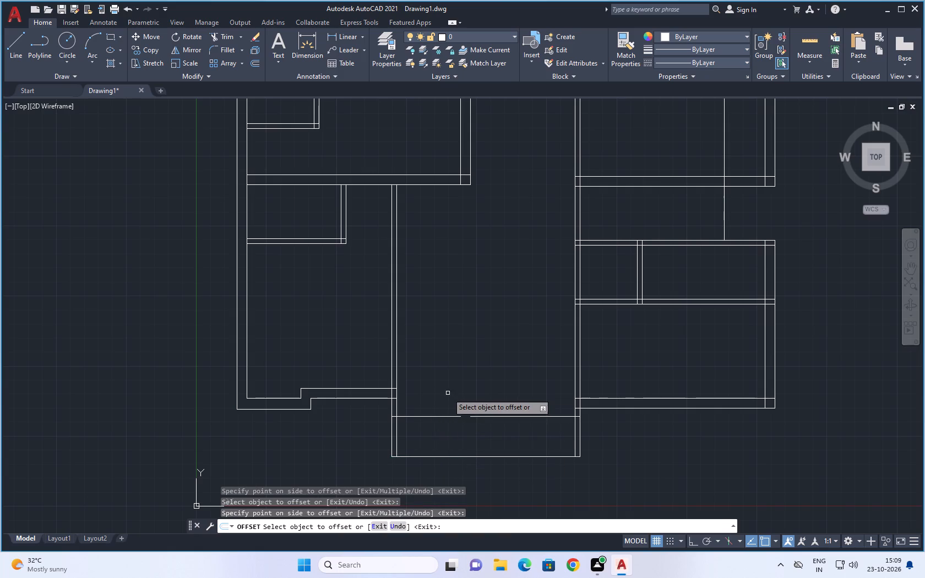
Offset the two new horizontal segments across the passage upward by 4.5" to give the cross wall its thickness.
click(500, 417)
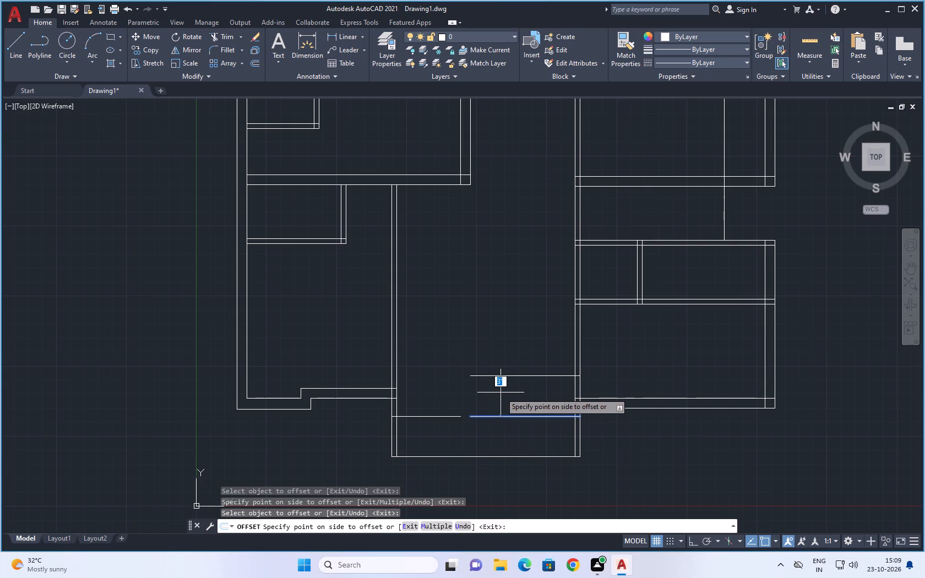
text(4.5")
key(Return)
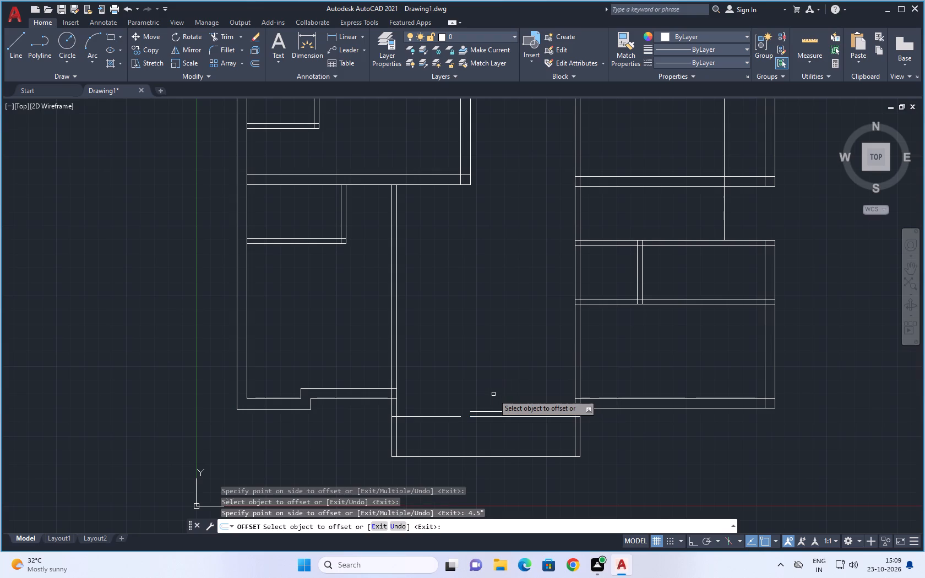
click(445, 416)
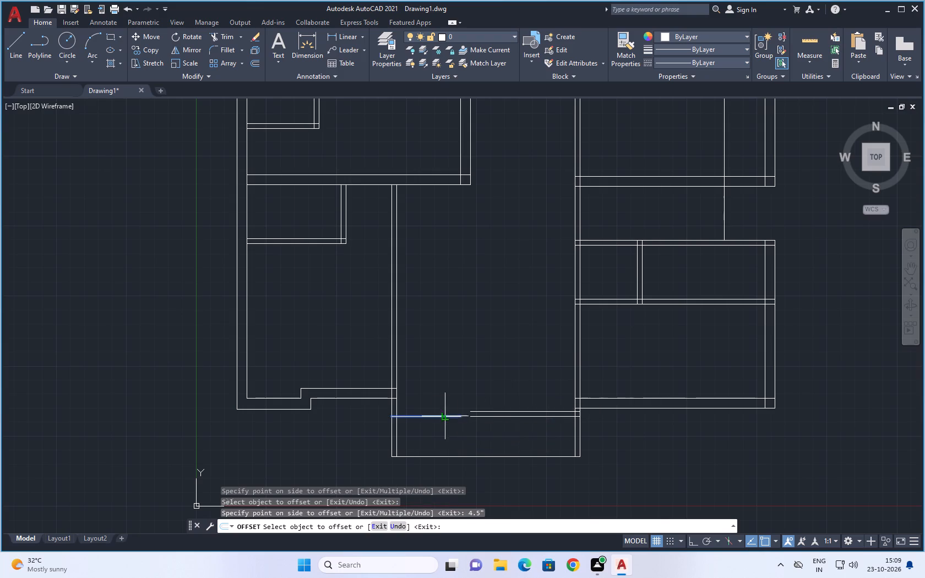
key(4)
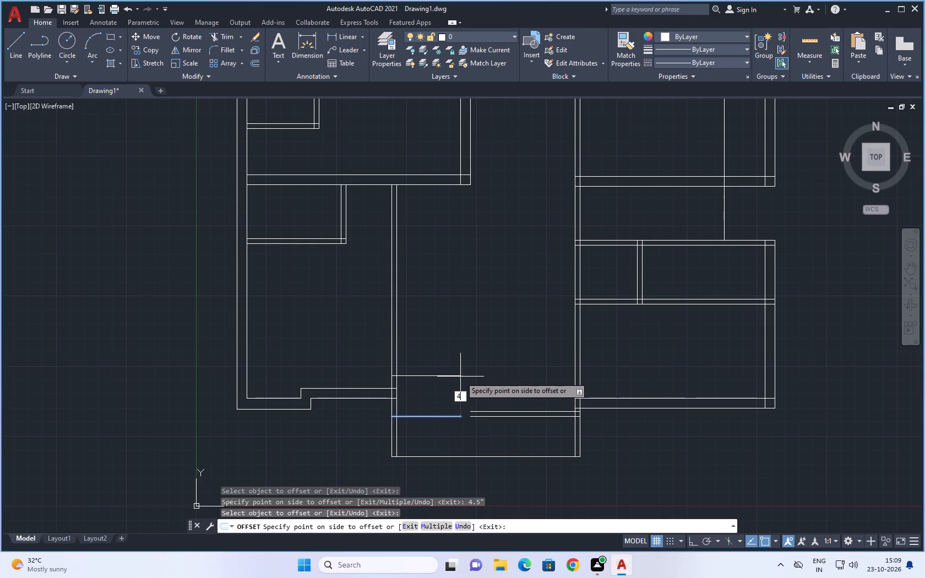
key(period)
key(5)
key(shift+quotedbl)
key(Return)
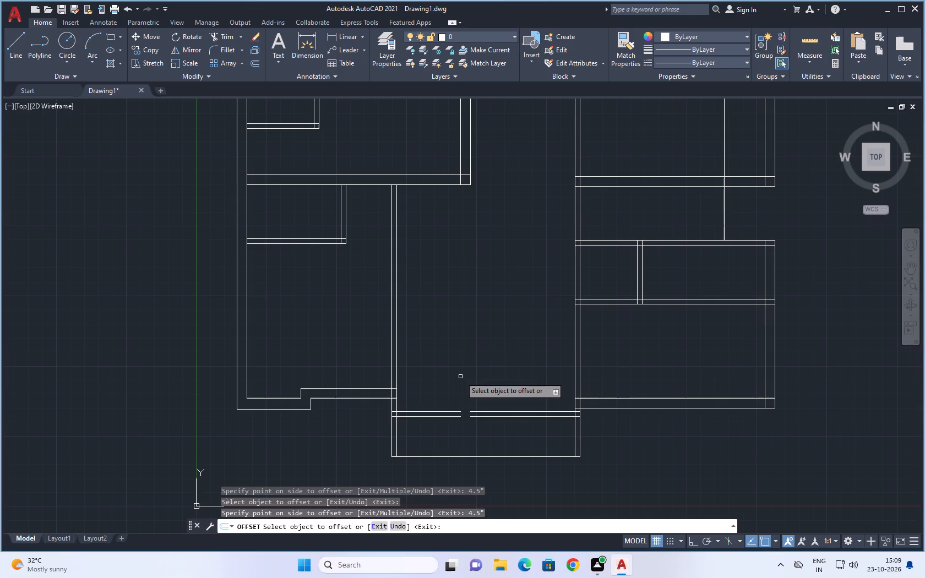
key(Escape)
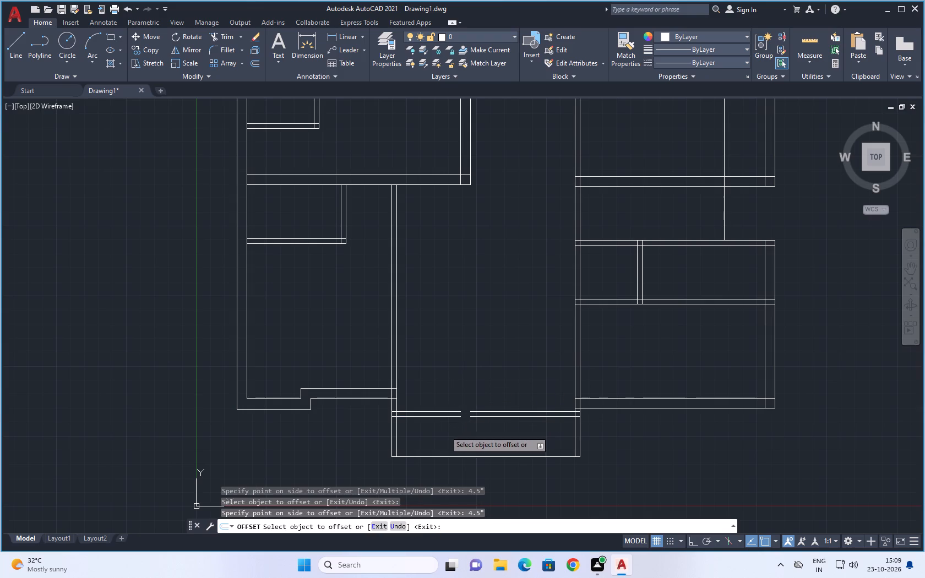
key(Escape)
Extend the left-hand pair of cross-wall lines across the gap toward the passage's right-hand wall.
key(e)
key(x)
key(space)
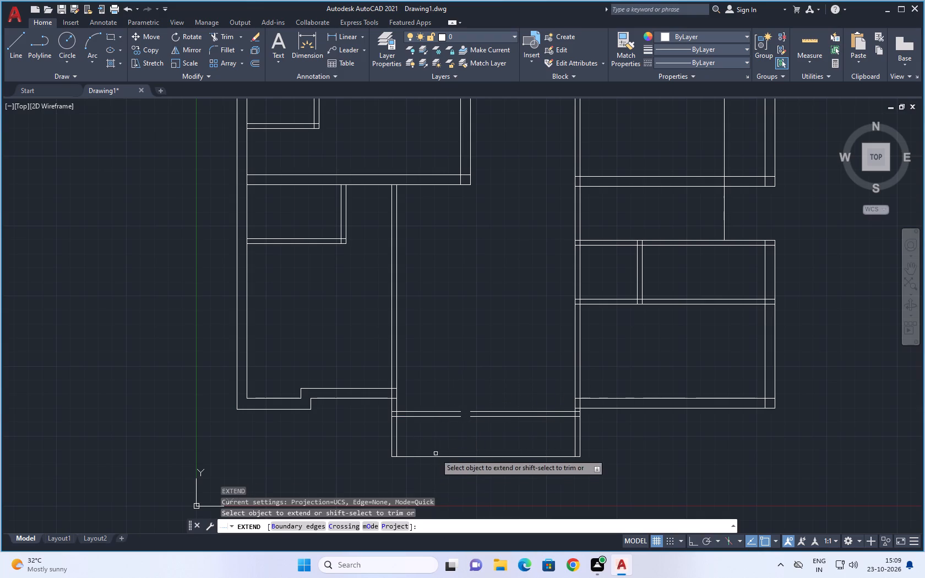
drag(439, 394, 449, 433)
scroll(487, 392, down, 1)
middle_drag(567, 444, 508, 437)
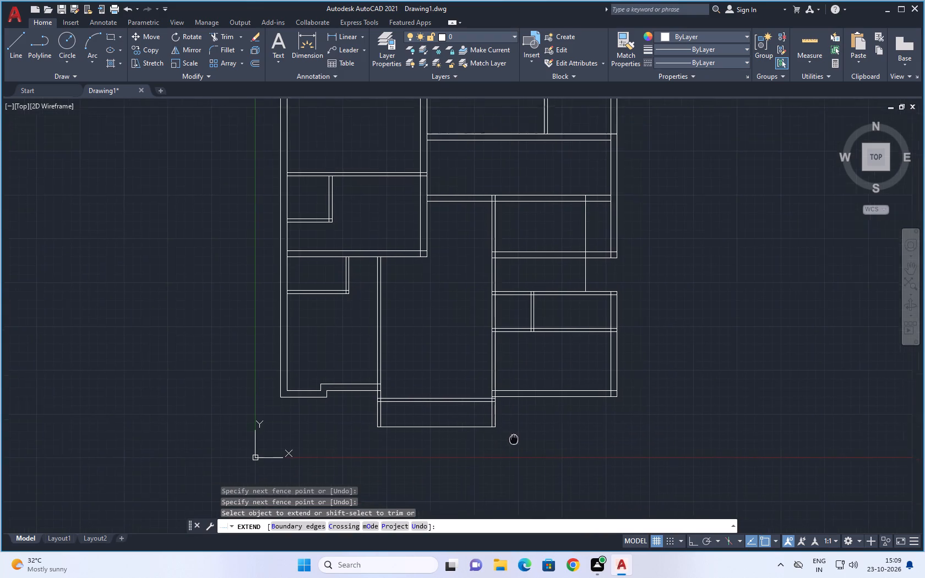
middle_drag(508, 437, 504, 437)
scroll(494, 414, up, 2)
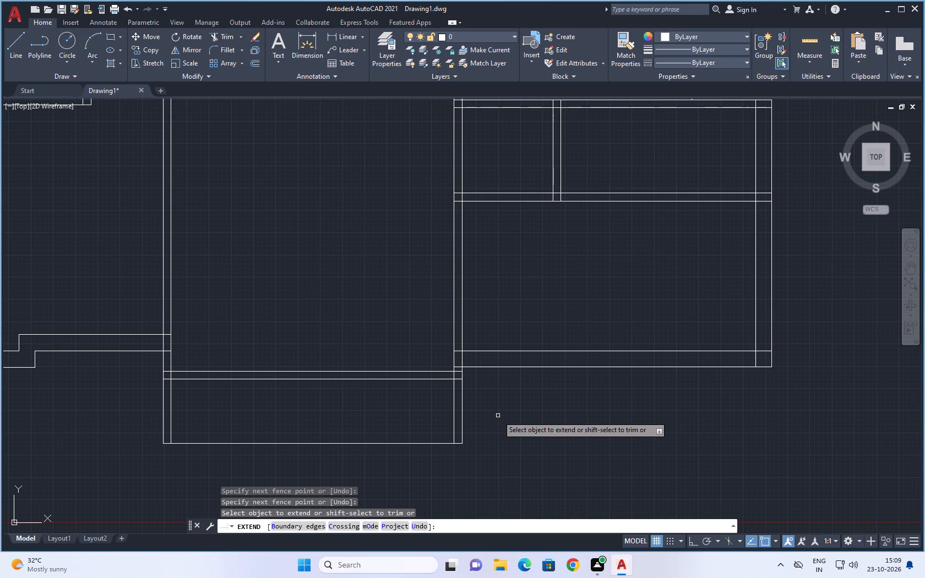
scroll(512, 398, up, 2)
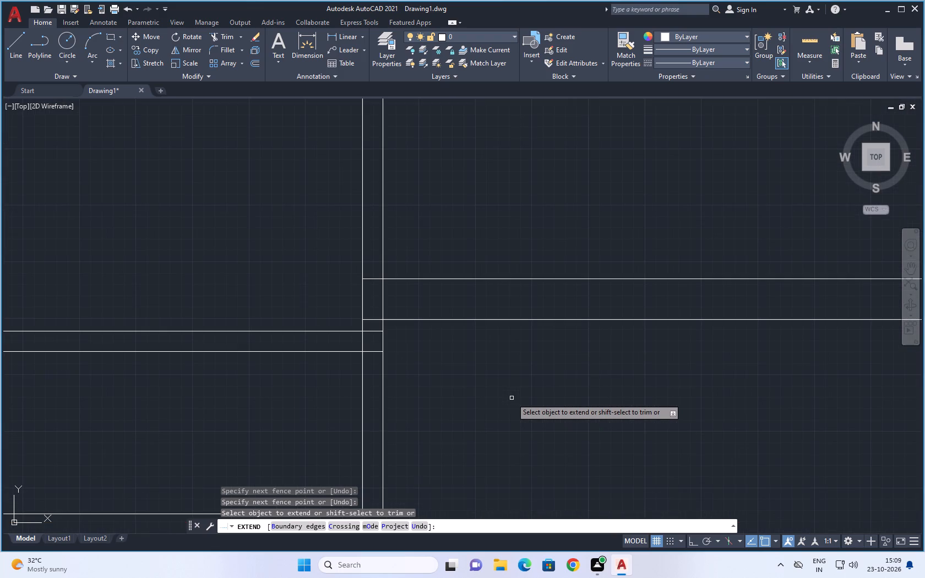
Trim the cross-wall line ends inside both passage side walls, and the bottom-right room's lower wall lines where they overlap the passage's right-hand wall.
scroll(509, 395, down, 2)
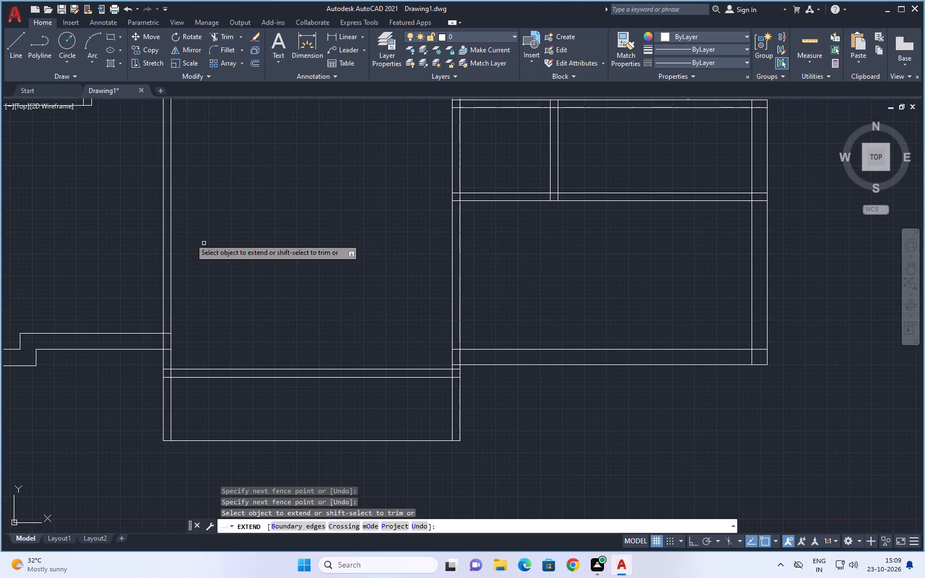
click(219, 36)
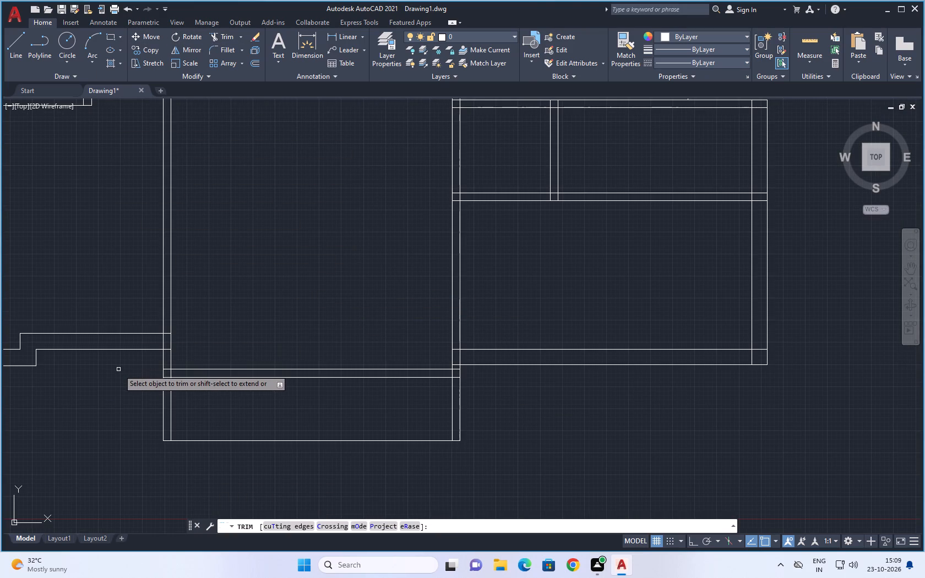
scroll(118, 369, up, 2)
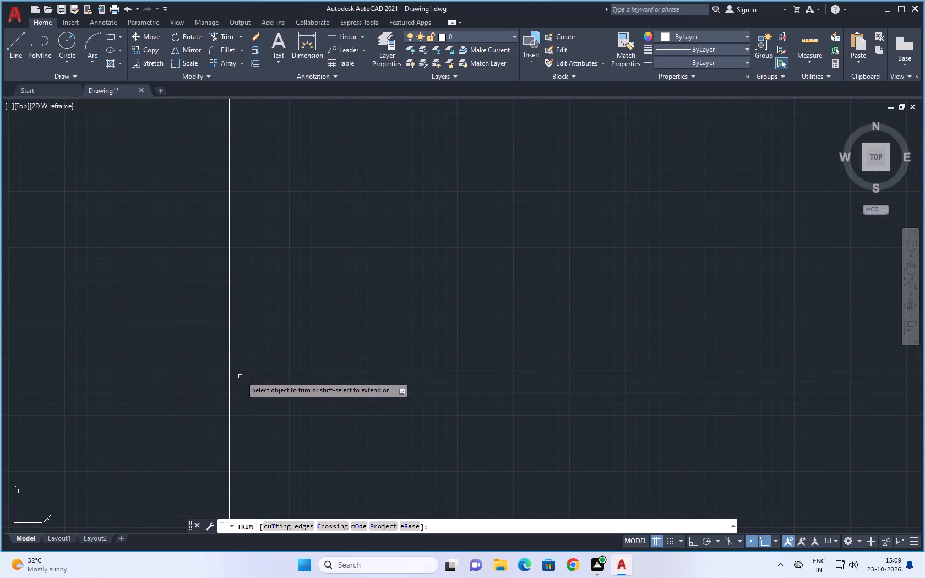
drag(239, 364, 240, 408)
scroll(393, 341, down, 3)
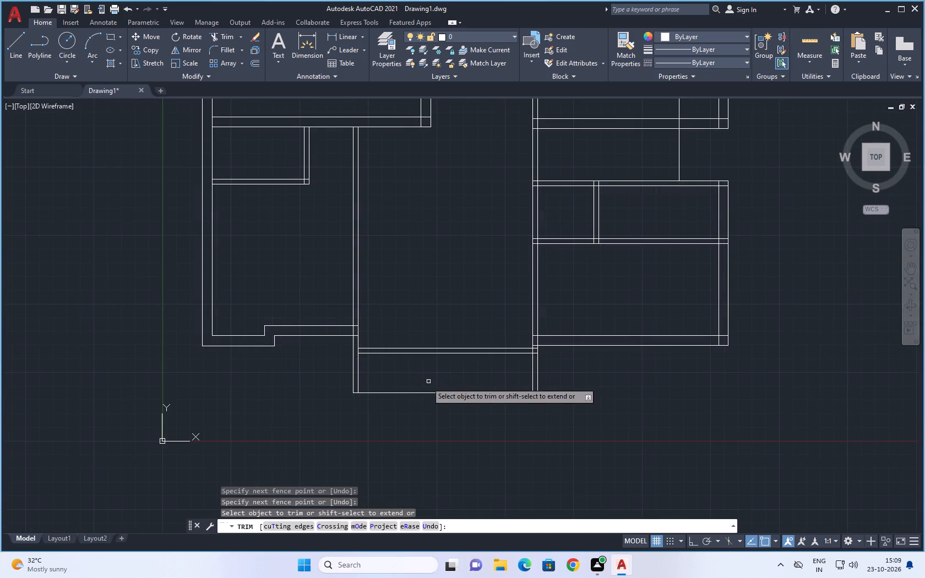
middle_drag(420, 384, 387, 395)
scroll(508, 373, up, 4)
drag(457, 282, 463, 328)
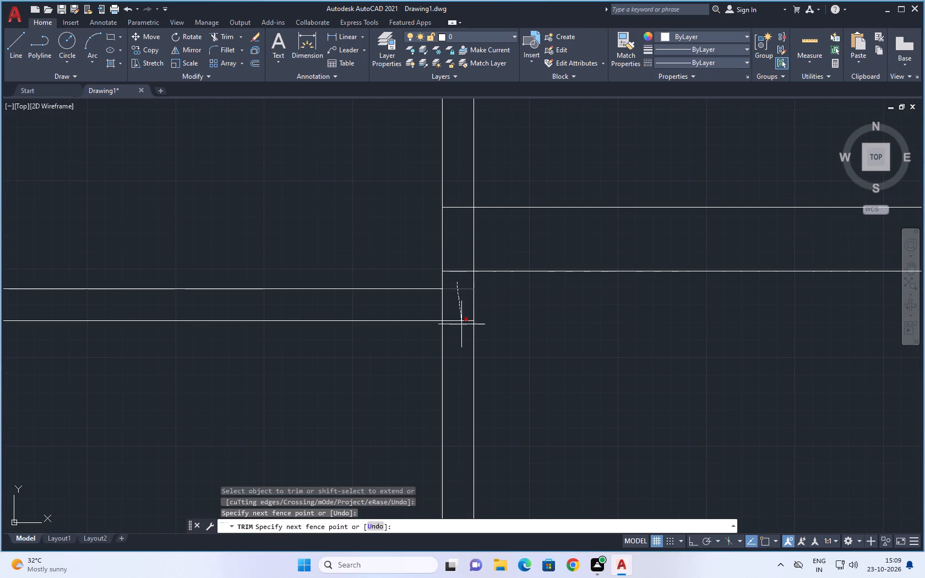
drag(463, 328, 463, 337)
drag(455, 193, 462, 287)
Examine the whole floor plan and its lower rooms to check the wall layout, and leave the Trim command.
scroll(519, 323, down, 2)
scroll(567, 371, down, 3)
middle_drag(570, 376, 546, 383)
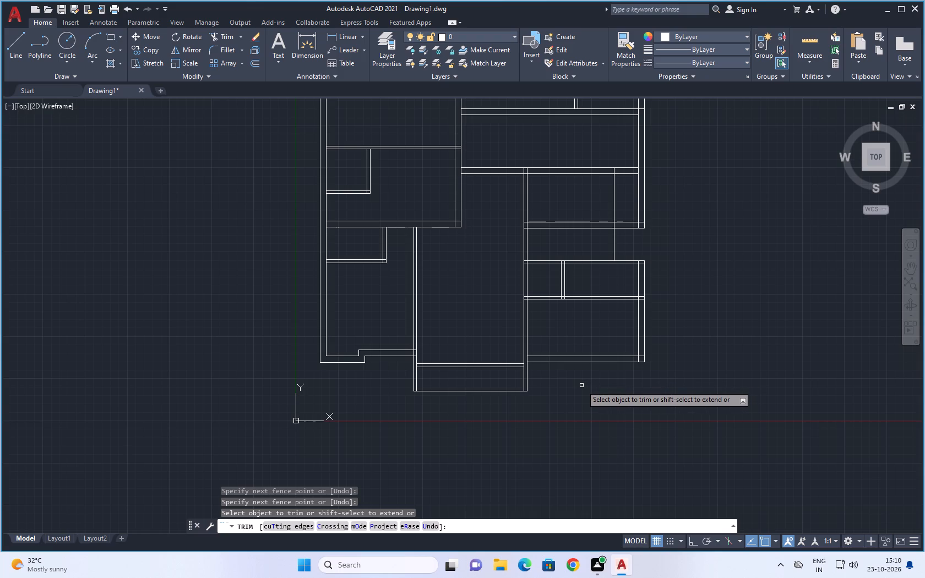
scroll(583, 389, down, 1)
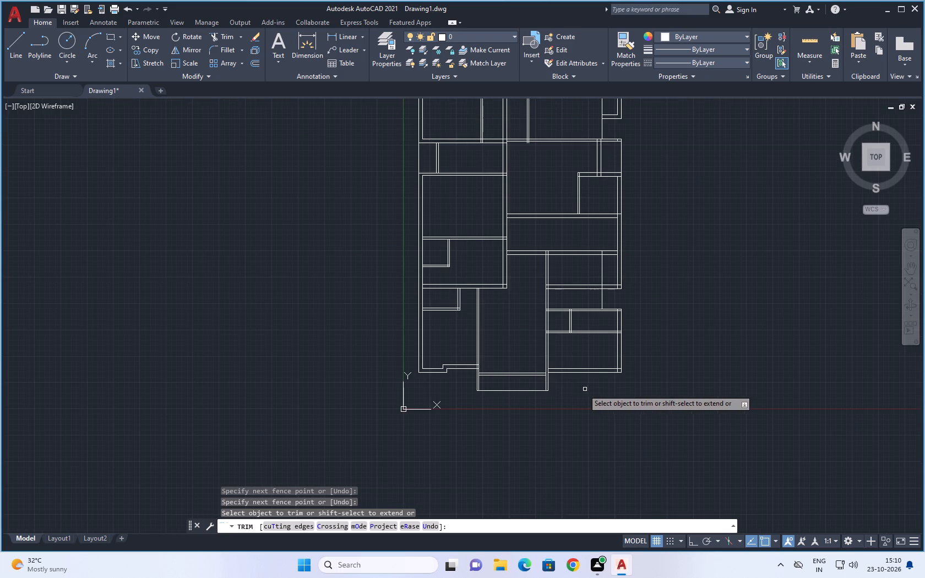
middle_drag(563, 383, 548, 379)
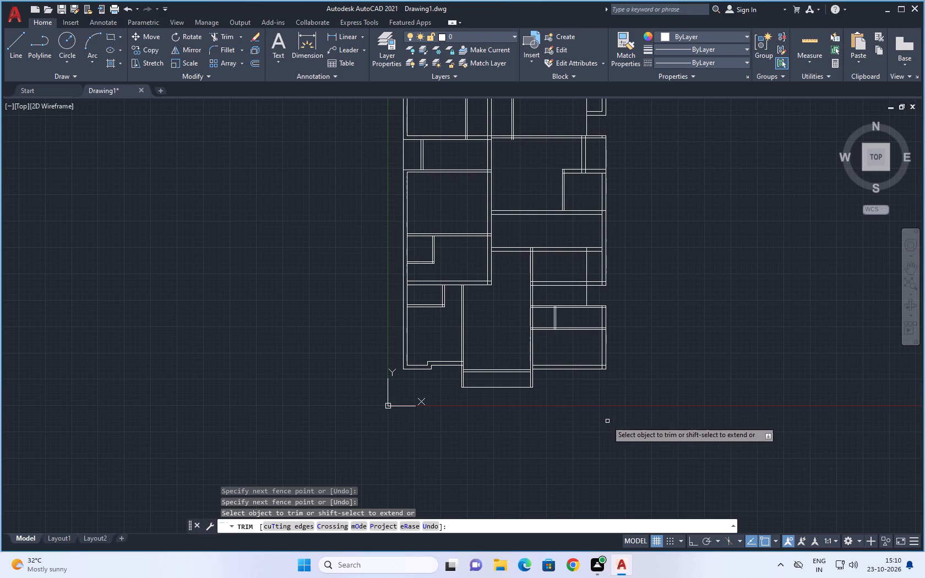
middle_drag(573, 389, 620, 399)
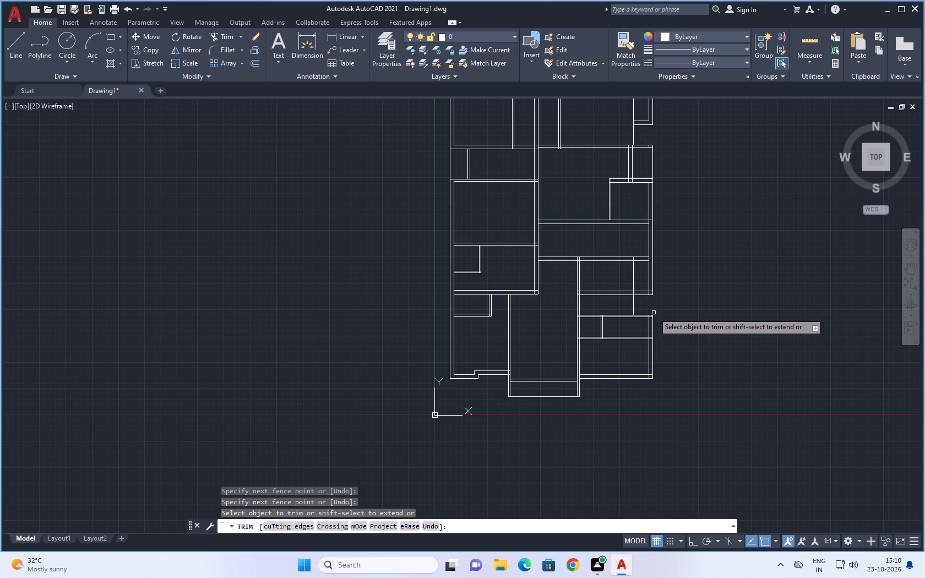
scroll(662, 300, down, 1)
middle_drag(697, 268, 679, 295)
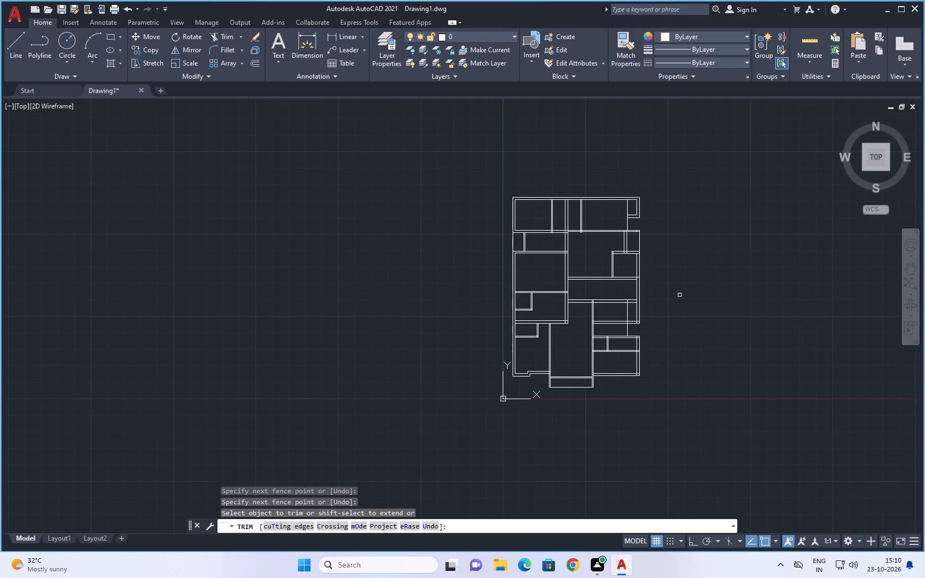
scroll(608, 323, up, 3)
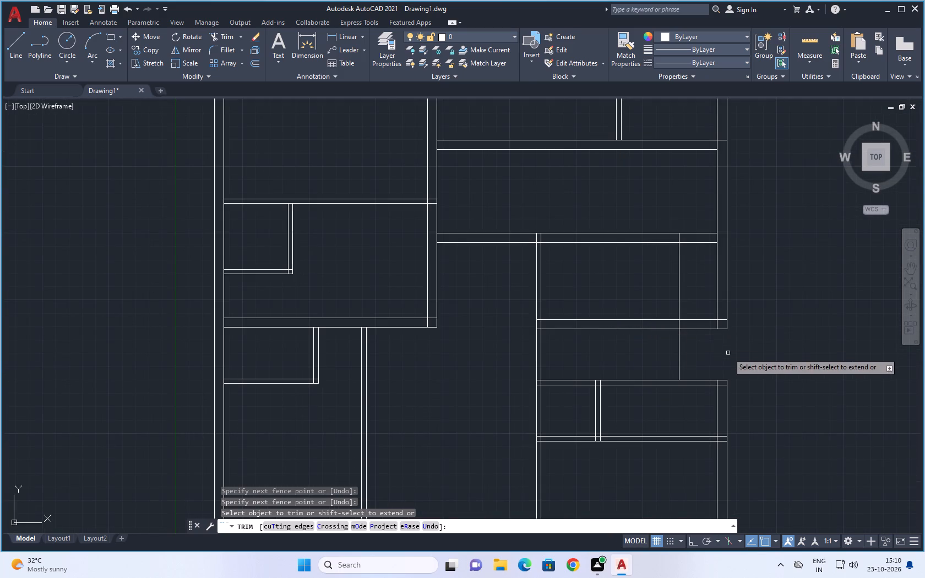
middle_drag(727, 353, 713, 311)
scroll(721, 320, down, 1)
middle_drag(760, 318, 741, 336)
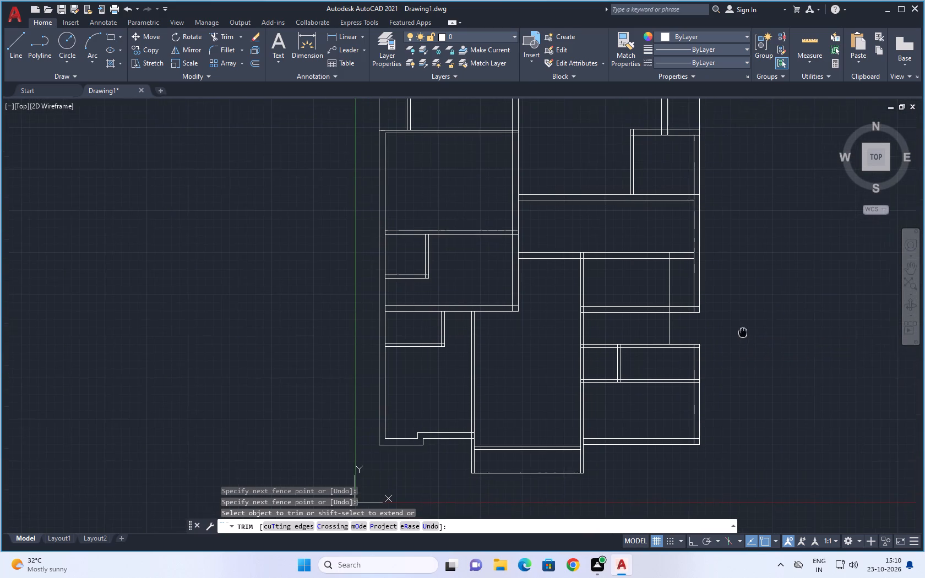
middle_drag(741, 336, 741, 337)
scroll(755, 274, down, 1)
middle_drag(754, 270, 741, 321)
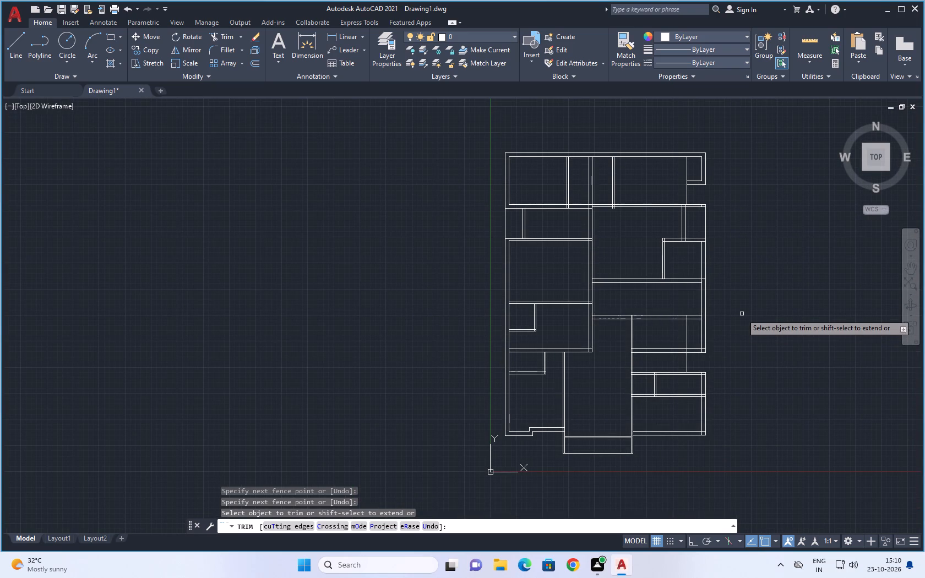
middle_drag(747, 279, 759, 319)
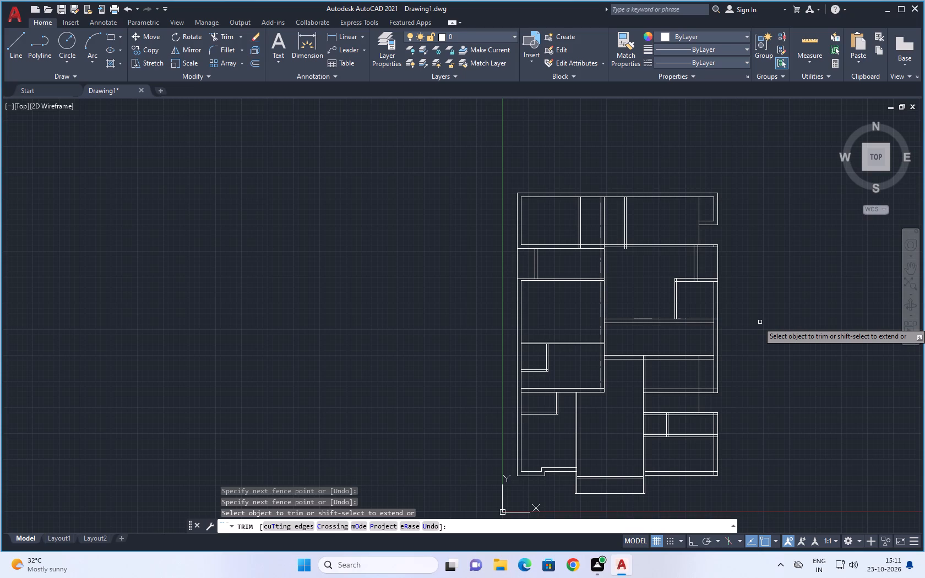
middle_drag(785, 394, 773, 335)
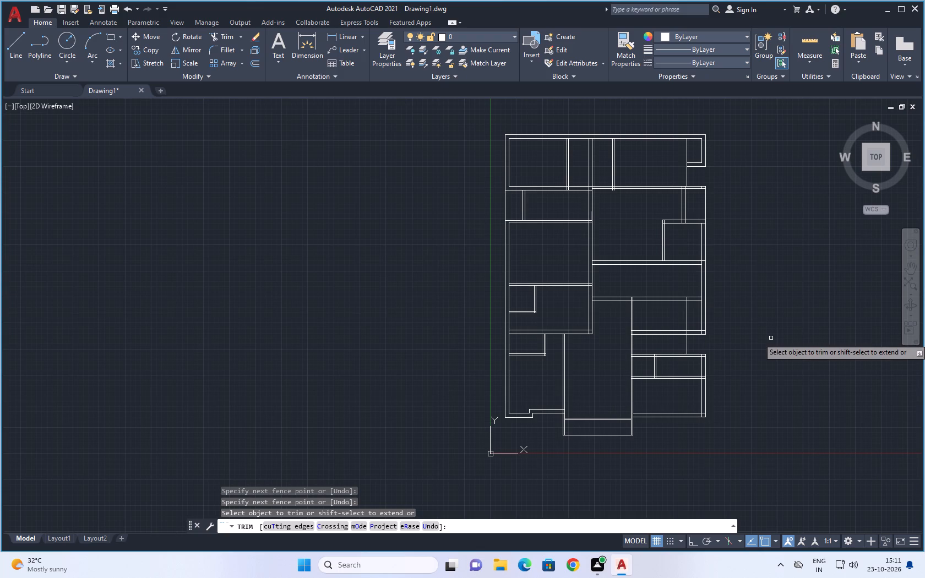
middle_drag(758, 324, 755, 351)
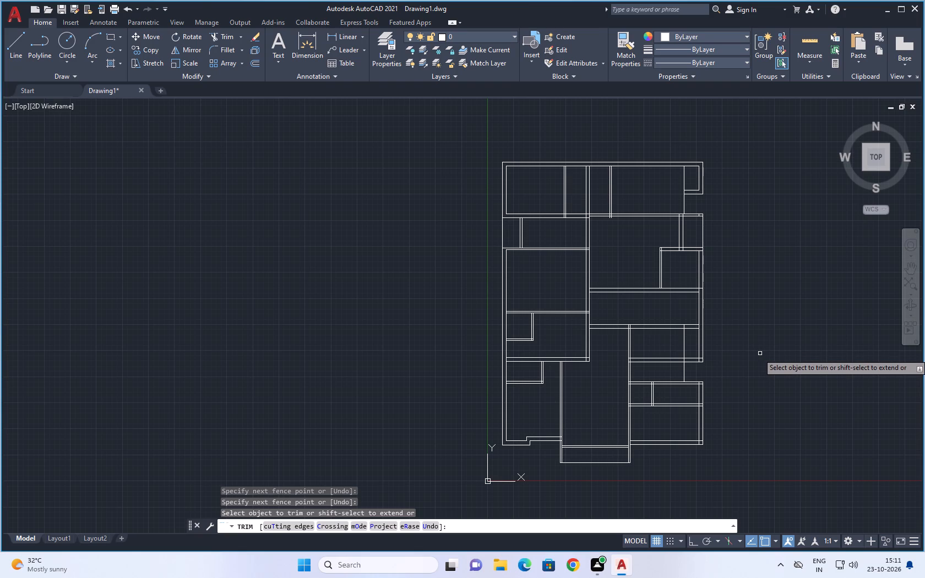
scroll(551, 343, up, 1)
middle_drag(558, 347, 553, 313)
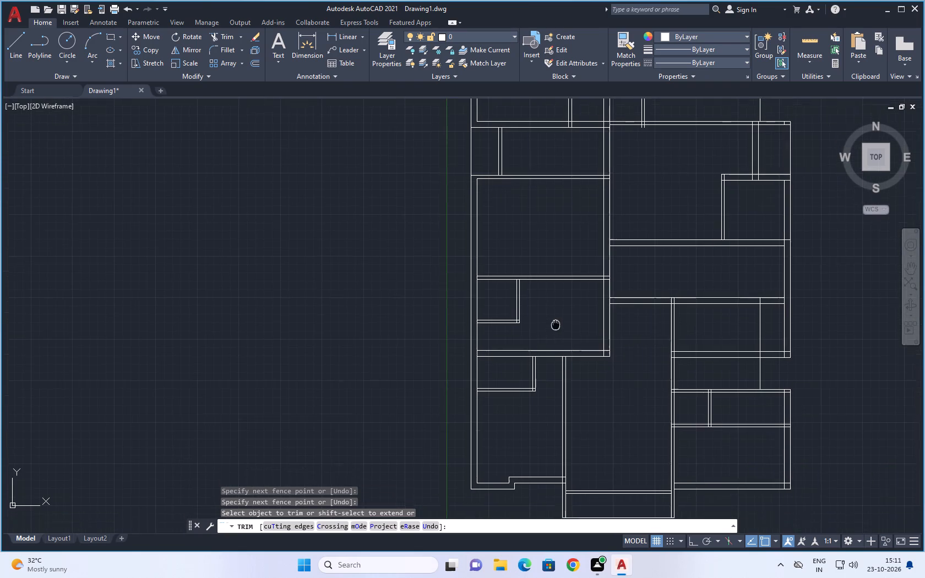
middle_drag(553, 313, 552, 305)
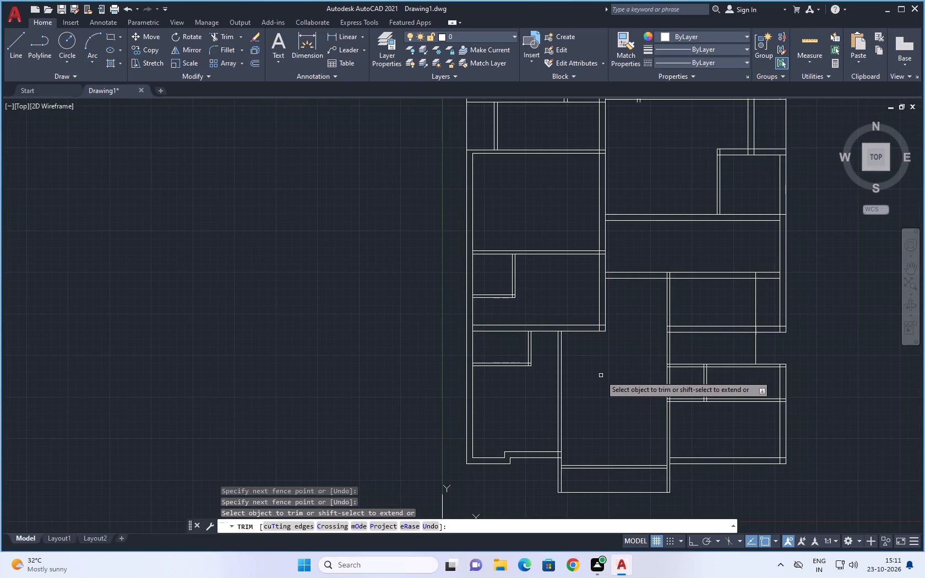
scroll(541, 386, up, 2)
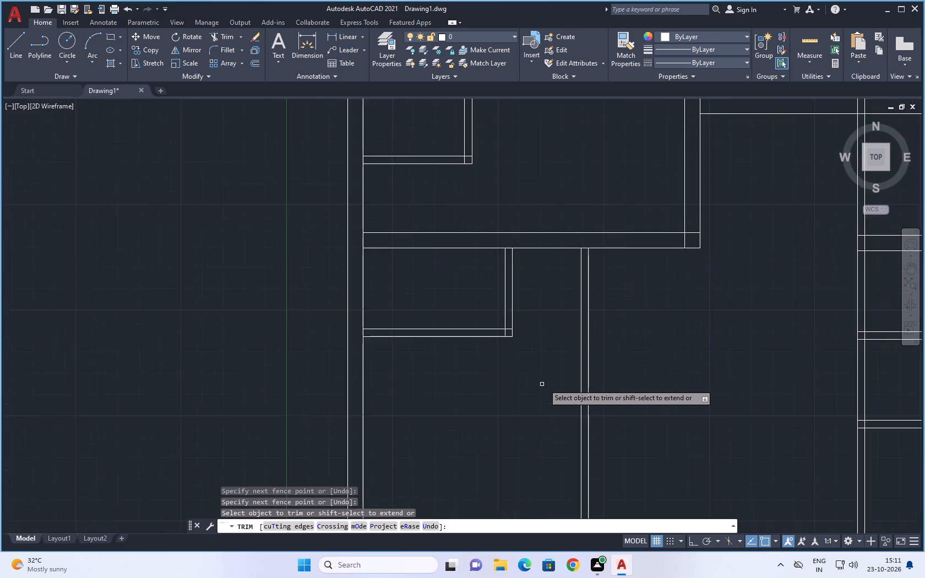
scroll(543, 384, up, 1)
scroll(543, 384, down, 3)
middle_drag(607, 391, 578, 336)
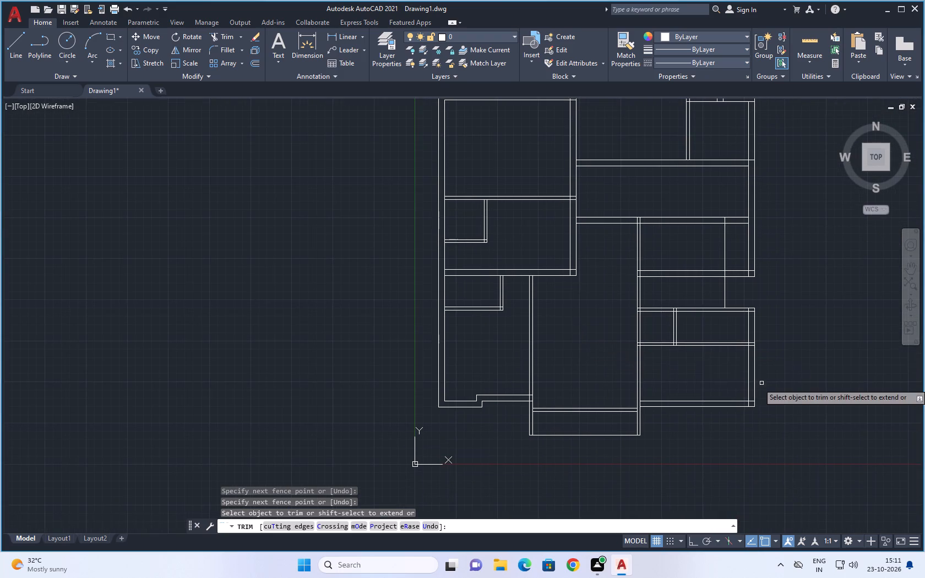
middle_drag(805, 352, 757, 387)
scroll(767, 359, down, 2)
middle_drag(783, 338, 755, 364)
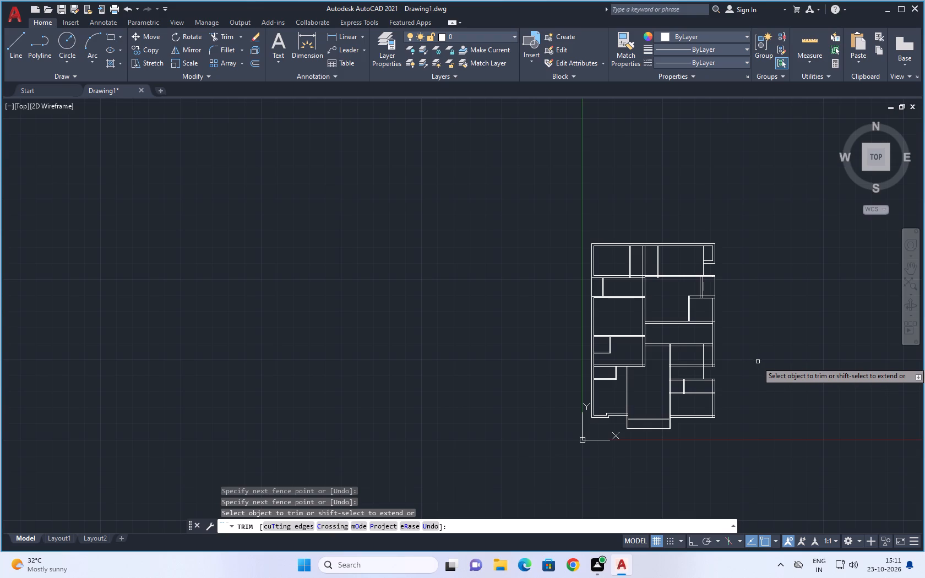
scroll(701, 394, up, 2)
middle_drag(760, 394, 748, 324)
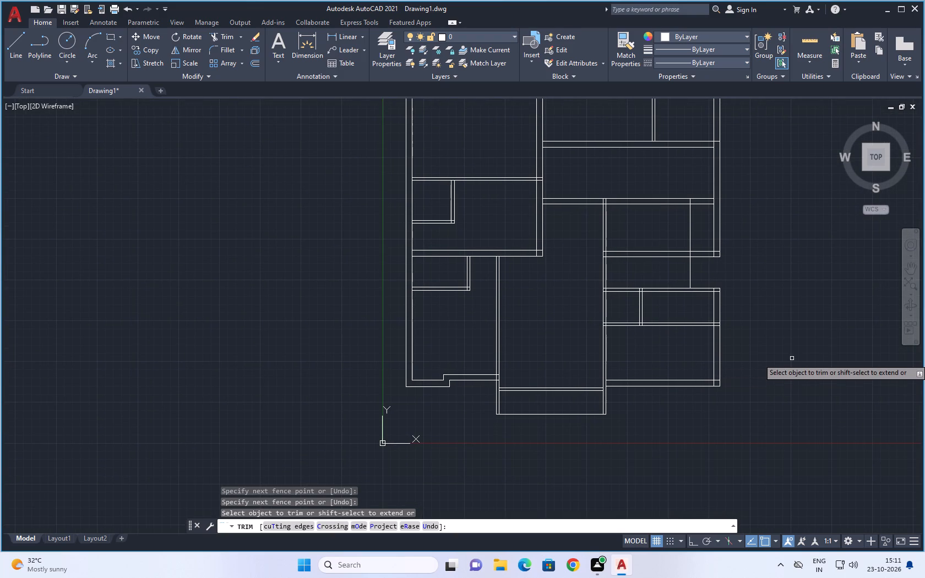
key(Escape)
key(Escape)
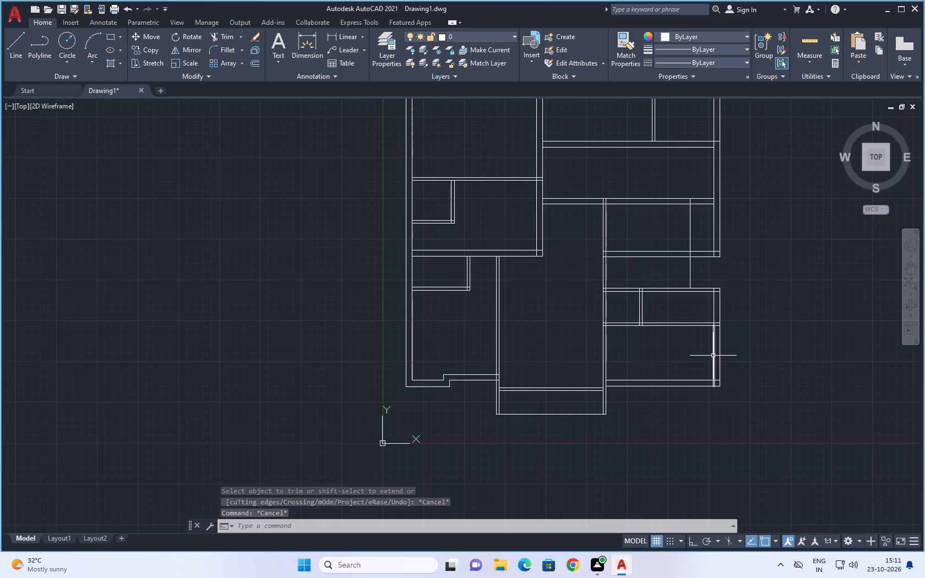
Offset the bottom-right room's inner lower wall line 2' upward and its inner right-hand wall line 2' into the room.
scroll(751, 364, up, 1)
middle_click(733, 353)
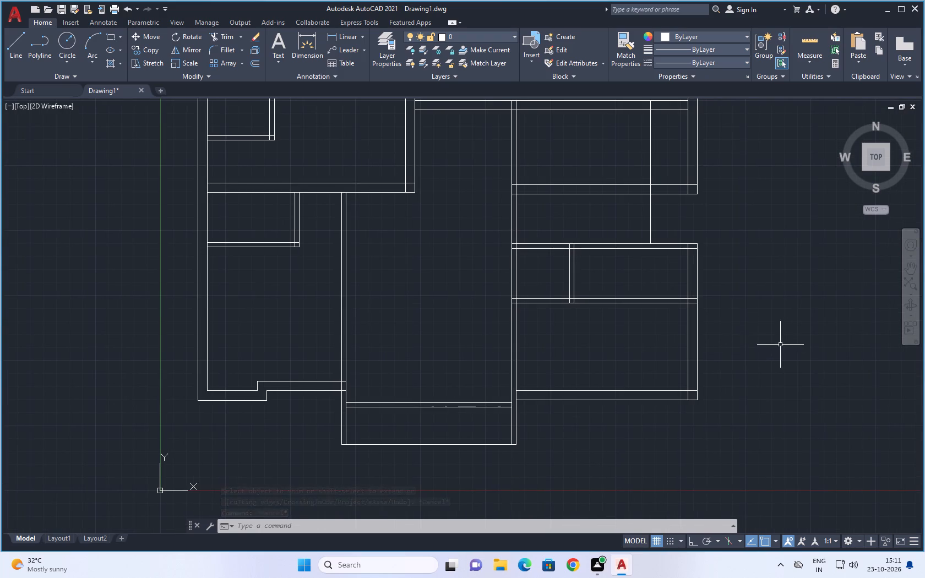
key(o)
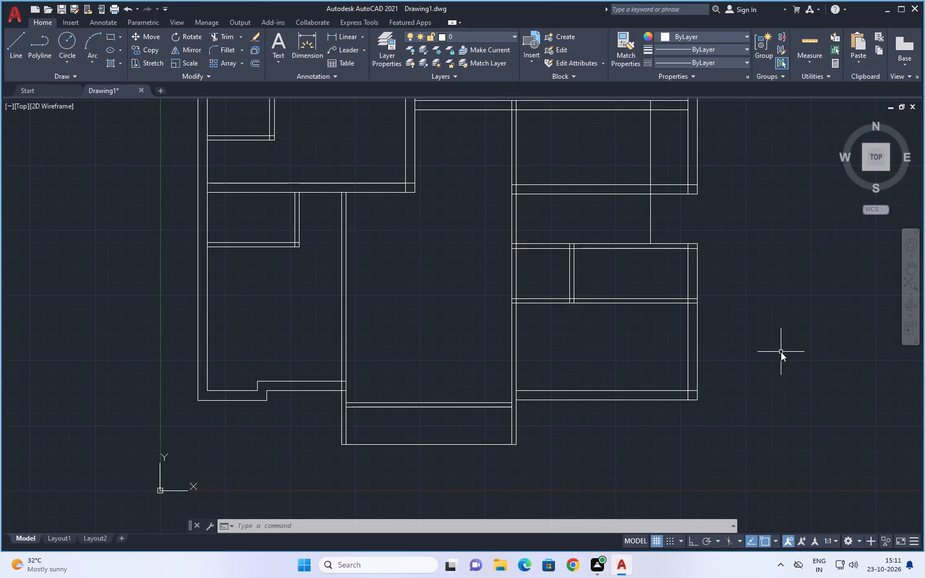
key(Return)
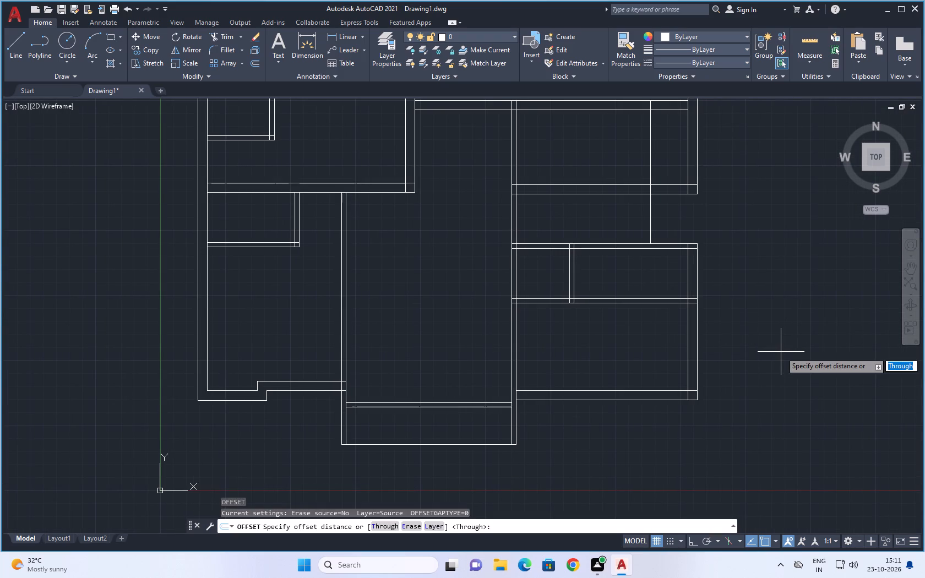
text(2')
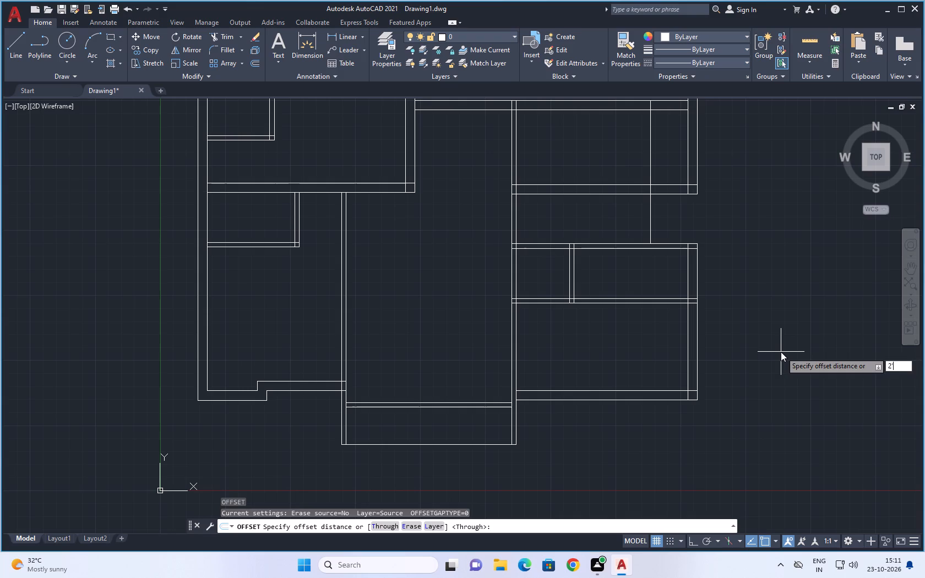
key(Return)
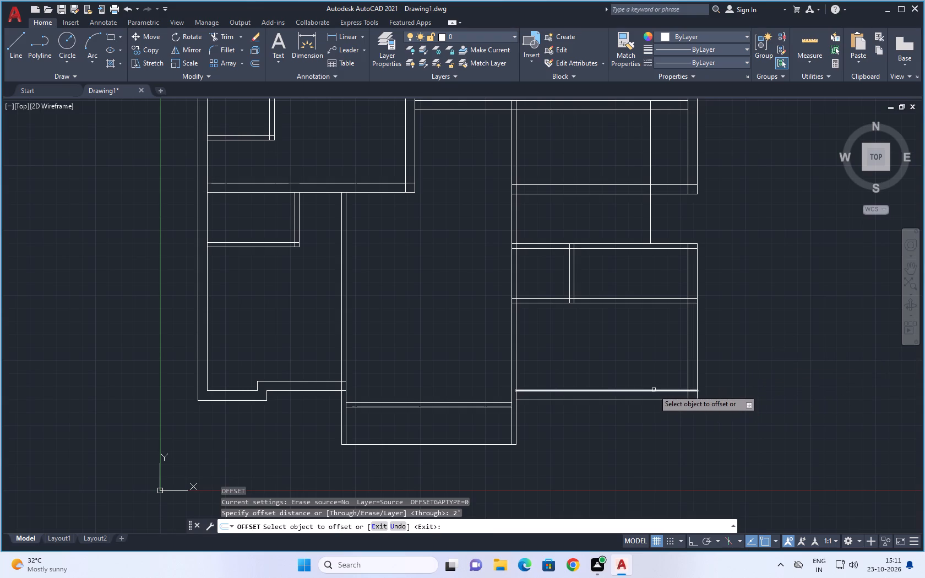
click(654, 391)
click(650, 374)
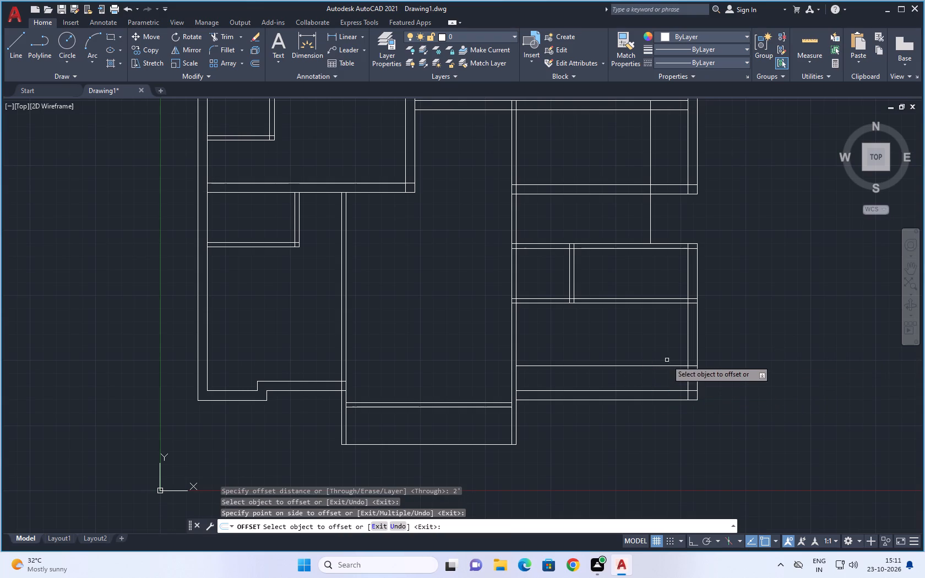
click(689, 340)
click(669, 343)
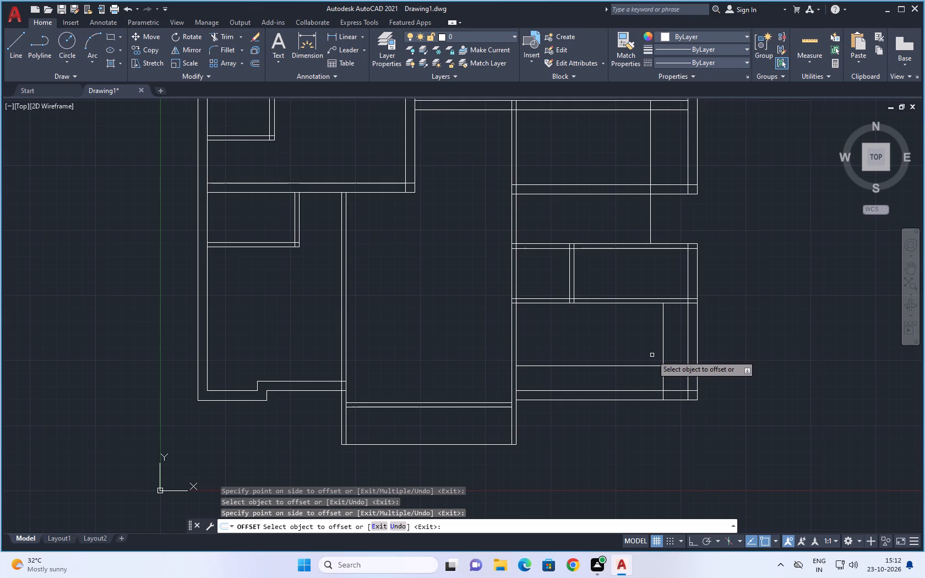
Trim the bottom-right room's 2' inset lines to meet at a corner, removing their leftover stubs inside the outer walls.
middle_drag(736, 357, 739, 337)
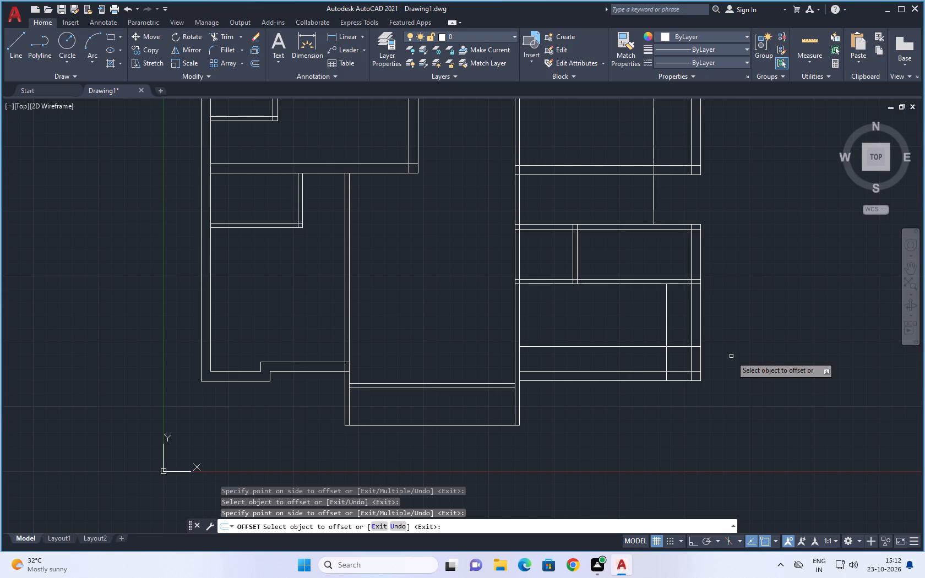
middle_drag(721, 398, 709, 404)
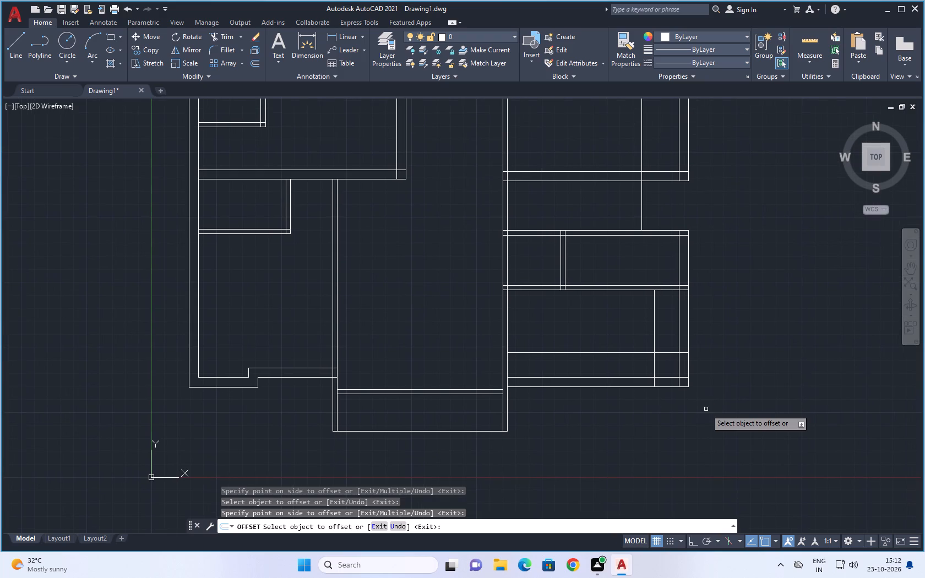
click(230, 35)
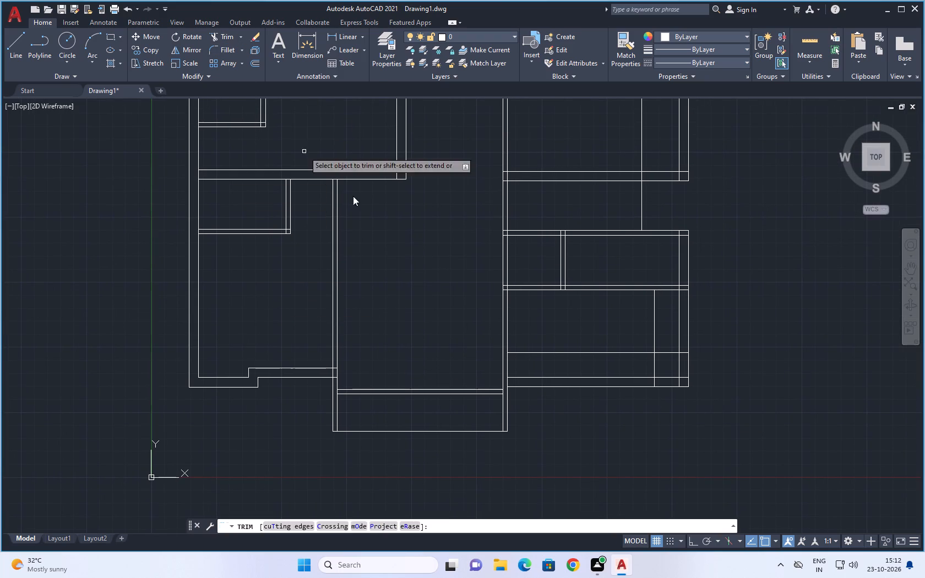
scroll(605, 355, up, 2)
drag(693, 391, 750, 369)
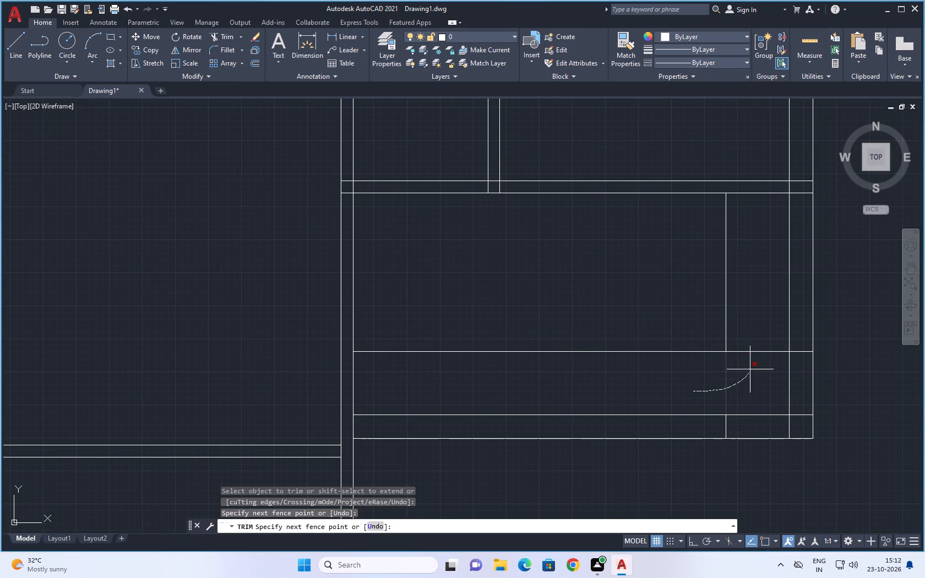
drag(750, 369, 762, 315)
scroll(797, 392, down, 1)
middle_drag(803, 432, 729, 446)
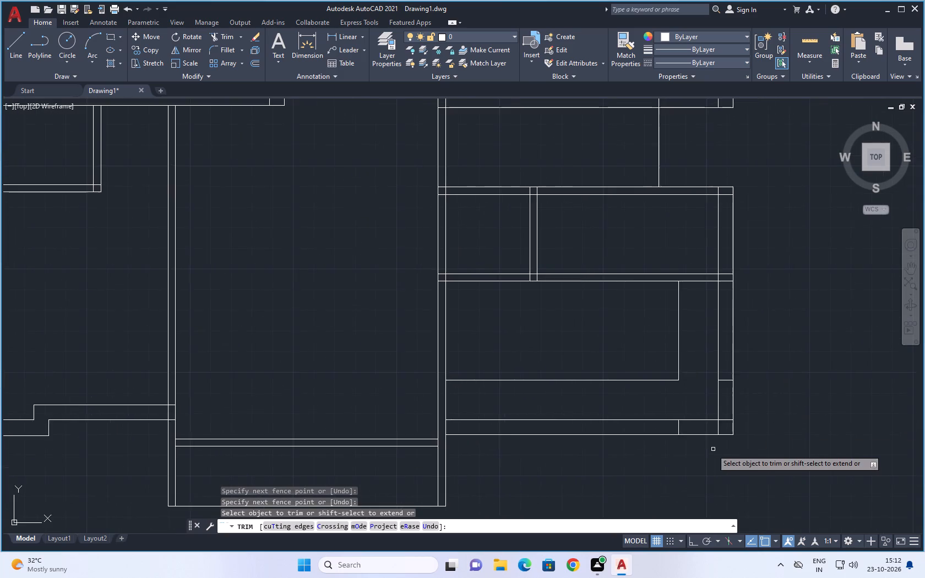
scroll(701, 447, up, 1)
drag(641, 417, 730, 416)
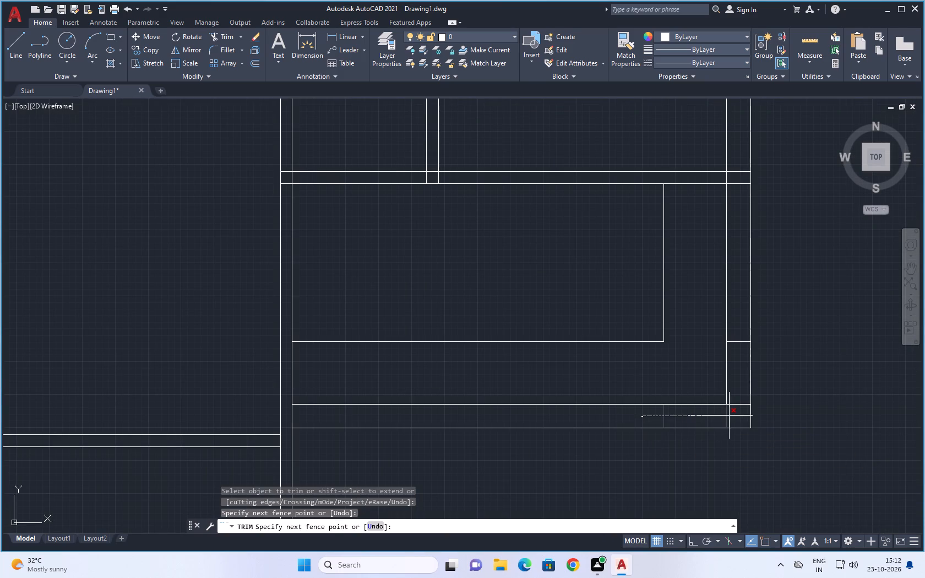
drag(730, 416, 739, 323)
scroll(775, 408, down, 3)
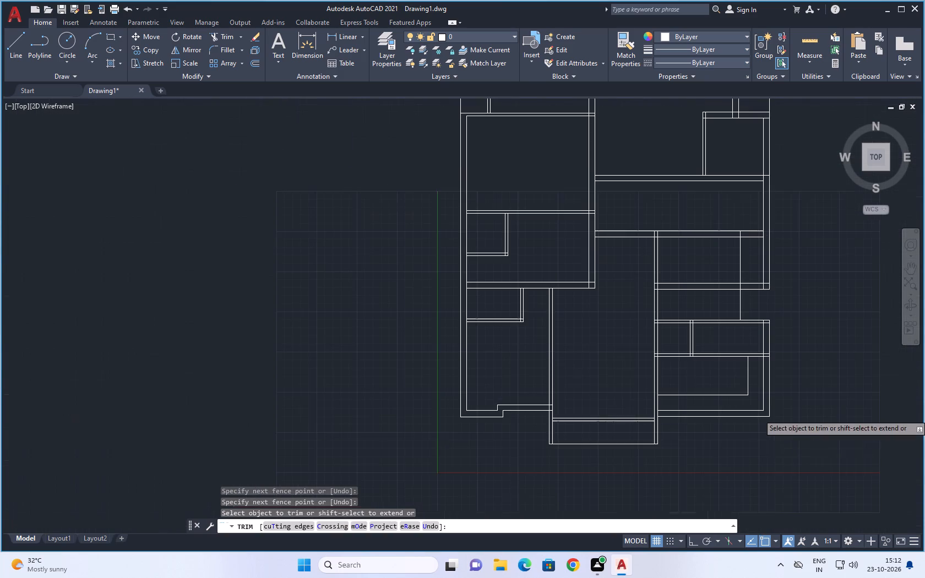
Examine the lower right-hand rooms and the whole floor plan, and leave the Trim command.
middle_drag(790, 440, 732, 447)
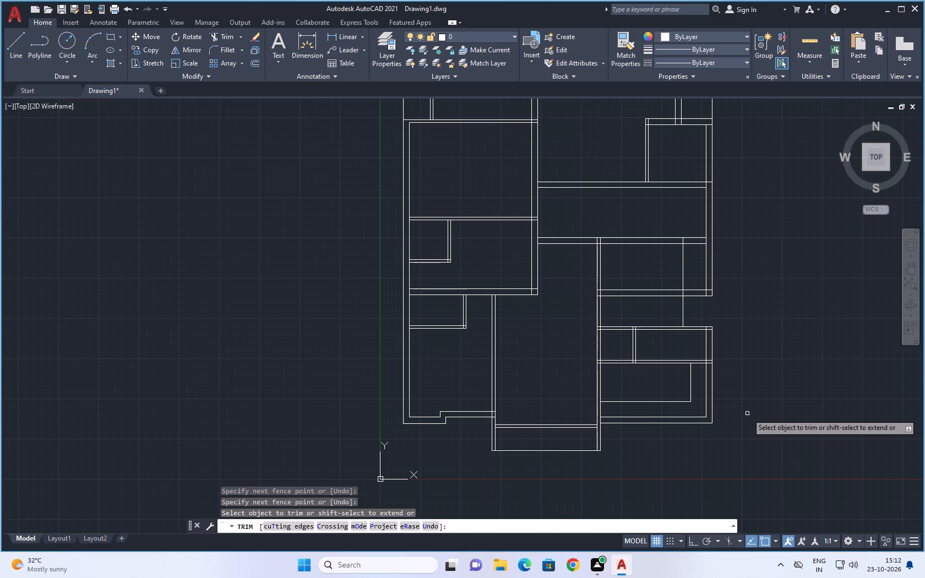
scroll(640, 372, up, 3)
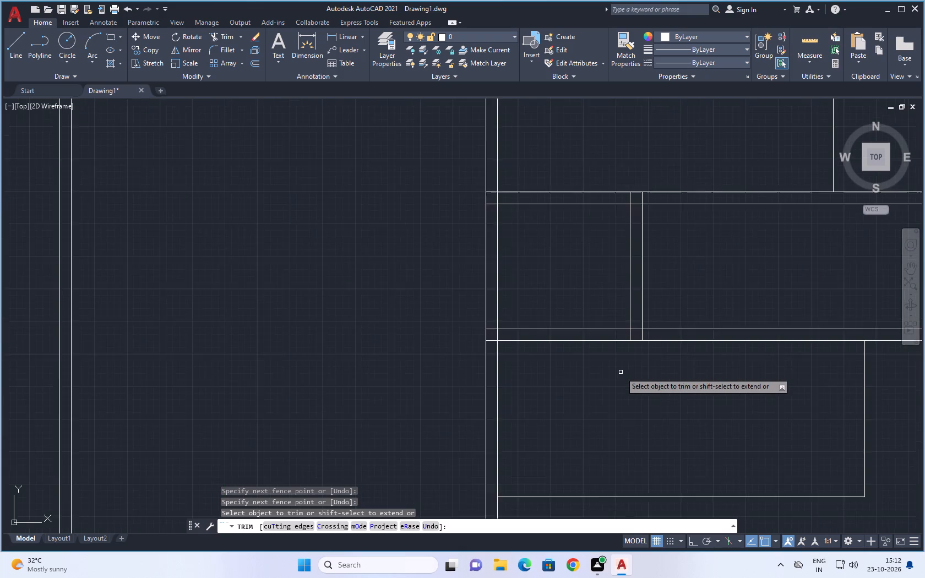
scroll(621, 372, up, 1)
scroll(620, 372, down, 4)
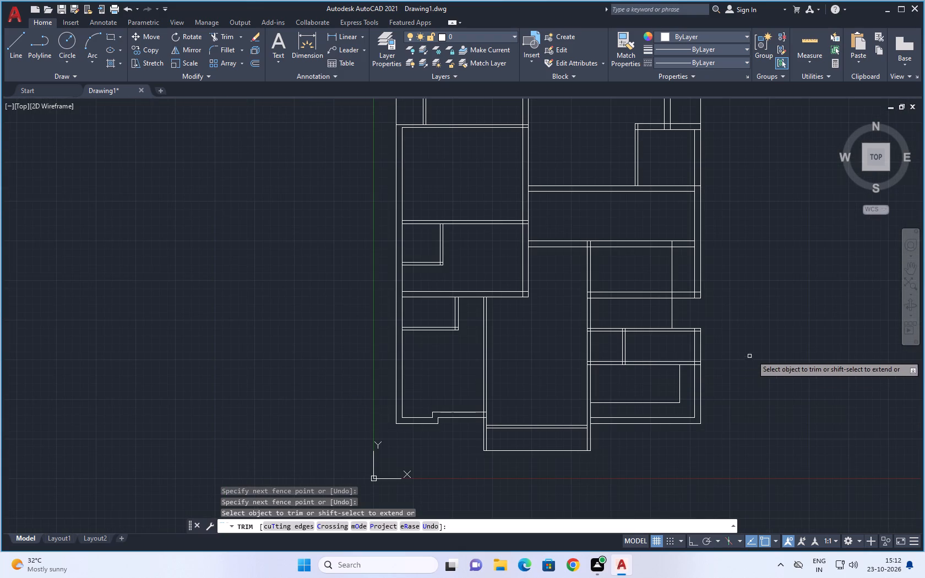
scroll(754, 354, down, 1)
middle_drag(766, 334, 783, 359)
key(Escape)
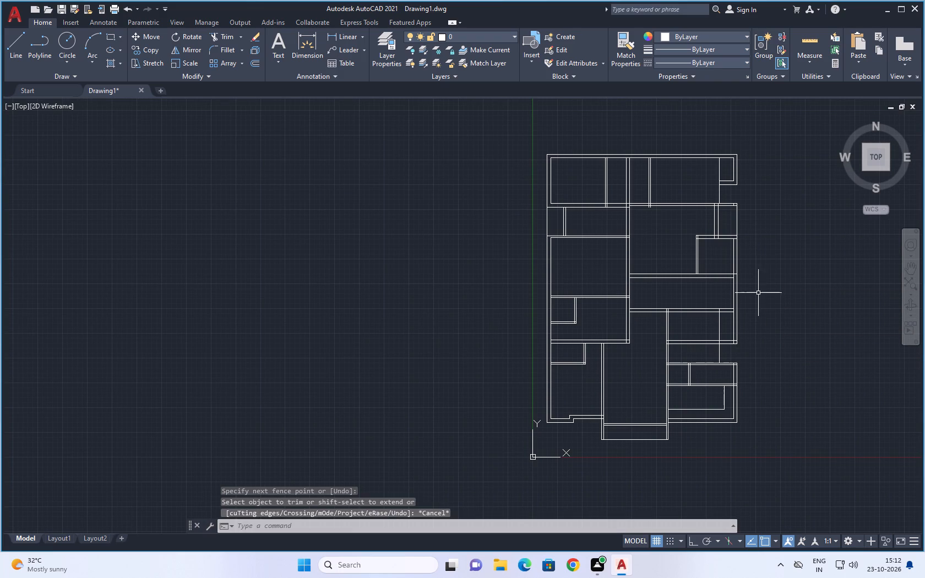
key(Escape)
Offset the inner right-hand, upper and lower wall lines of the wide middle-right room 3' into the room.
middle_drag(765, 288, 751, 288)
key(o)
key(Return)
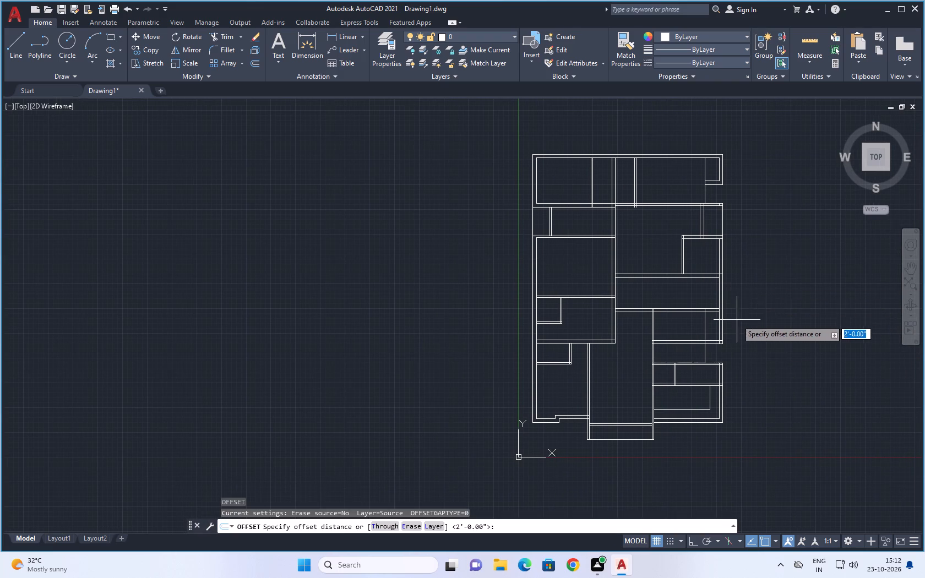
scroll(736, 321, up, 2)
text(3')
key(Return)
scroll(713, 361, down, 1)
scroll(690, 277, up, 3)
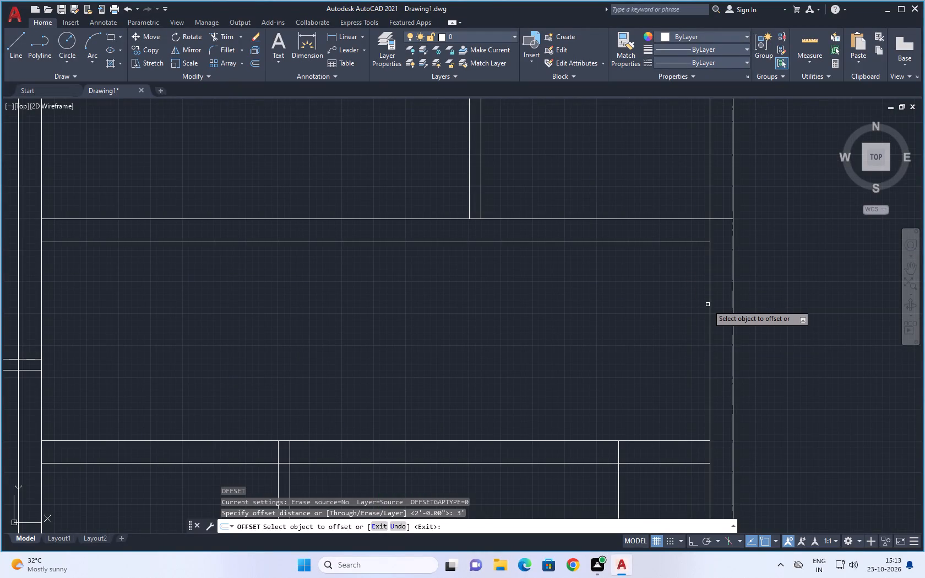
click(710, 306)
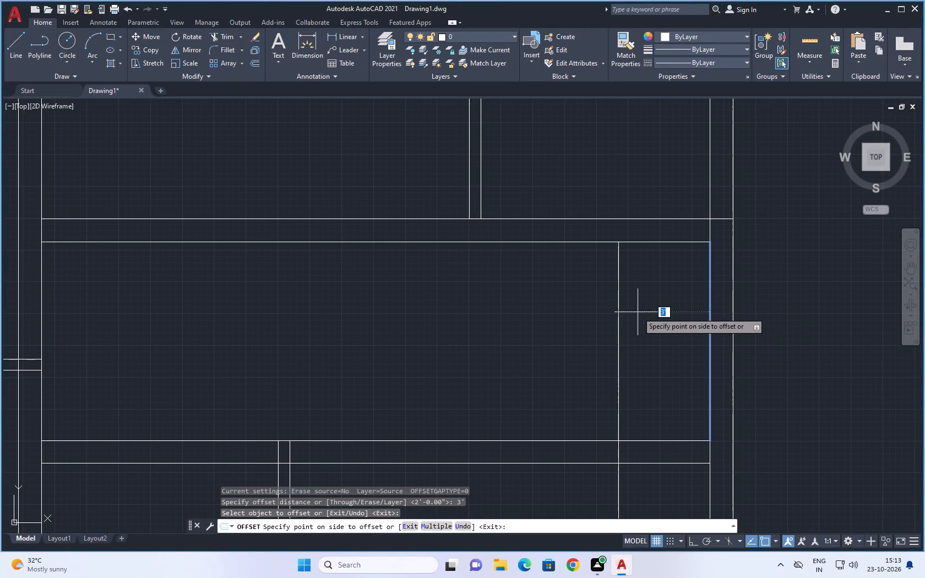
click(636, 312)
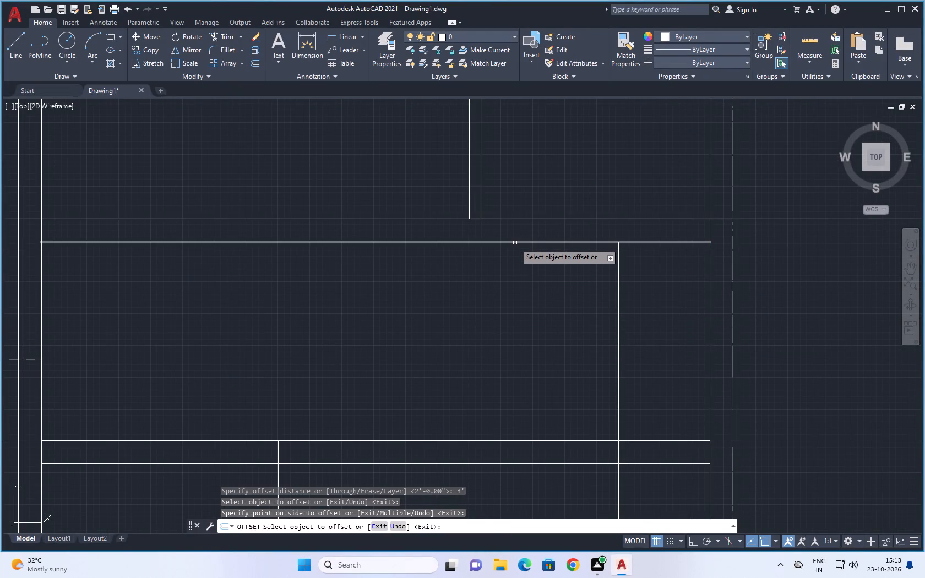
click(515, 243)
click(515, 268)
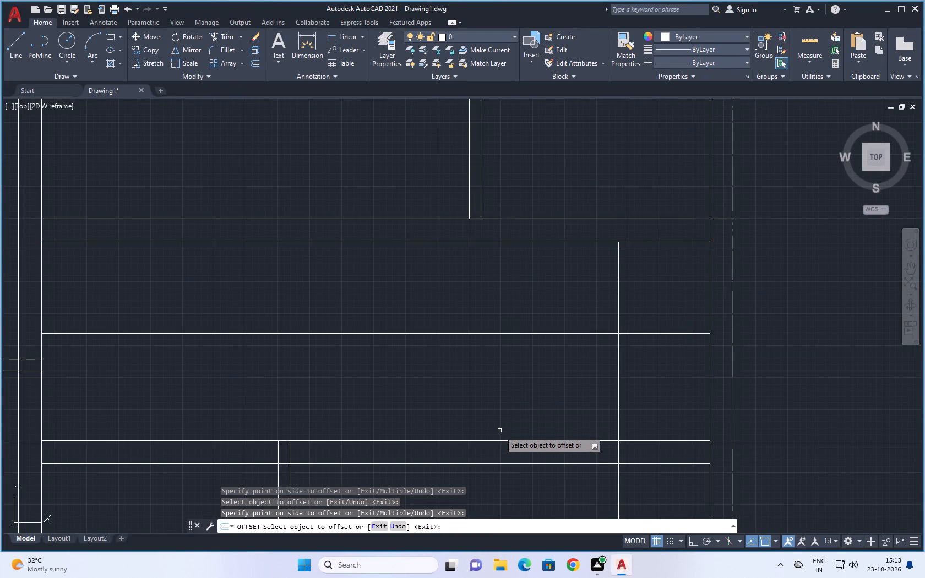
click(499, 439)
click(522, 391)
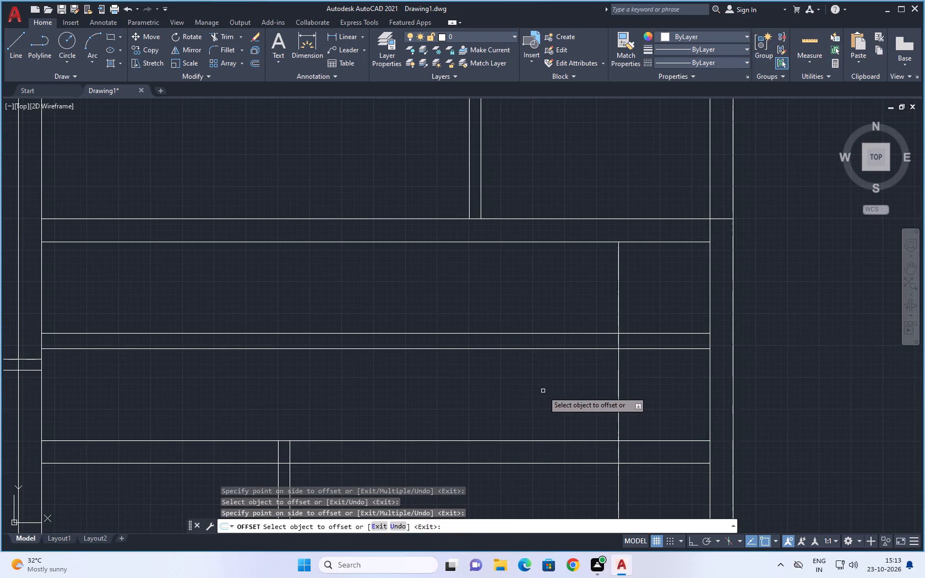
scroll(548, 391, down, 1)
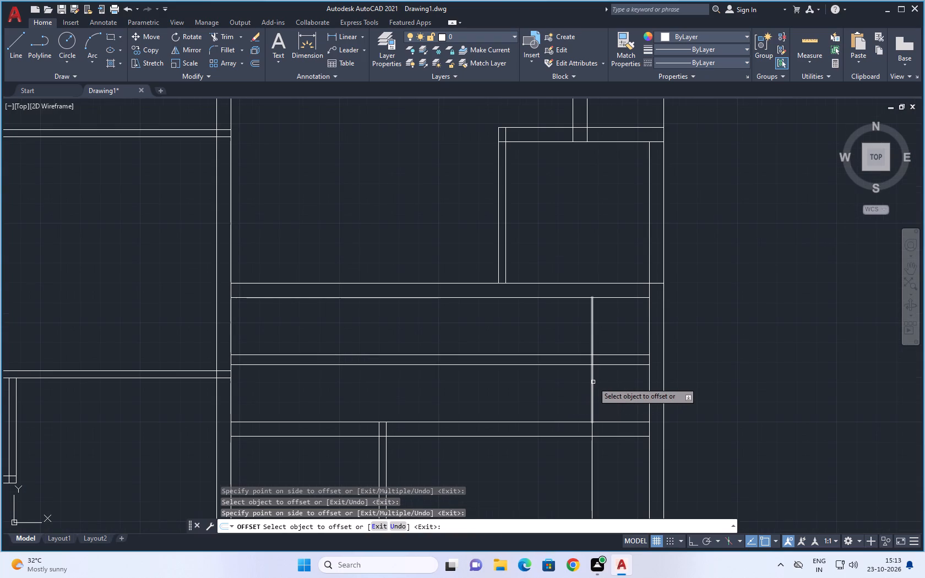
key(Escape)
key(Escape)
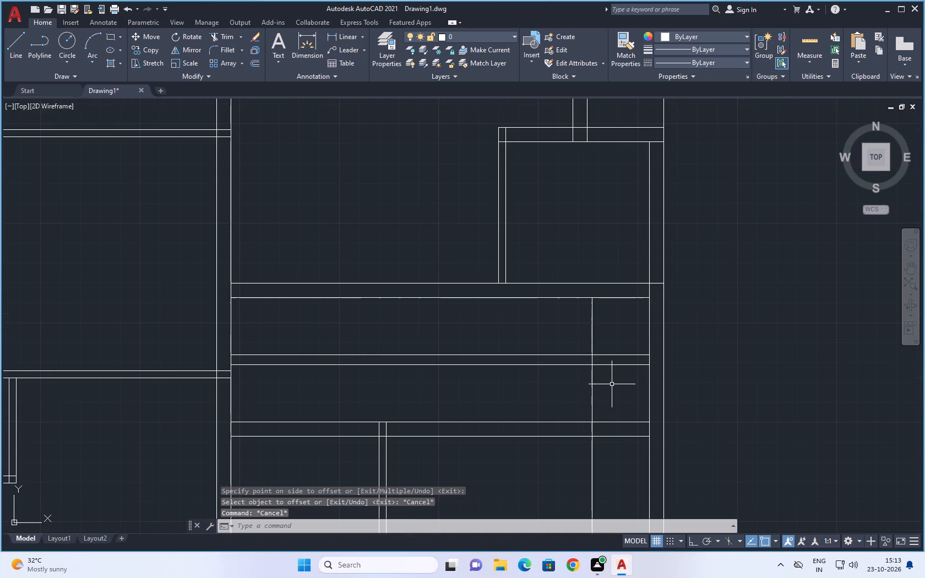
Offset the vertical landing line 1' leftward five times in succession to start the row of stair tread lines.
key(o)
key(Return)
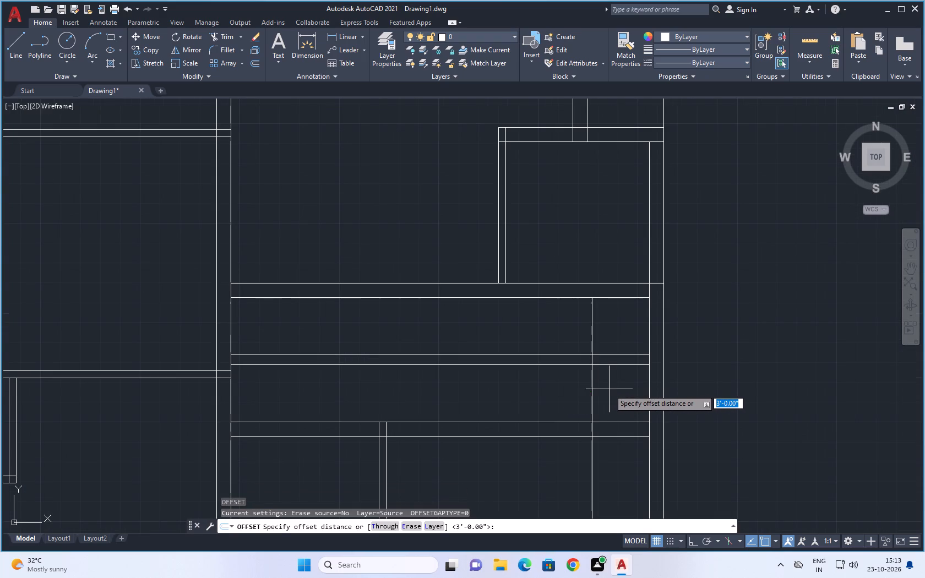
text(1')
key(Return)
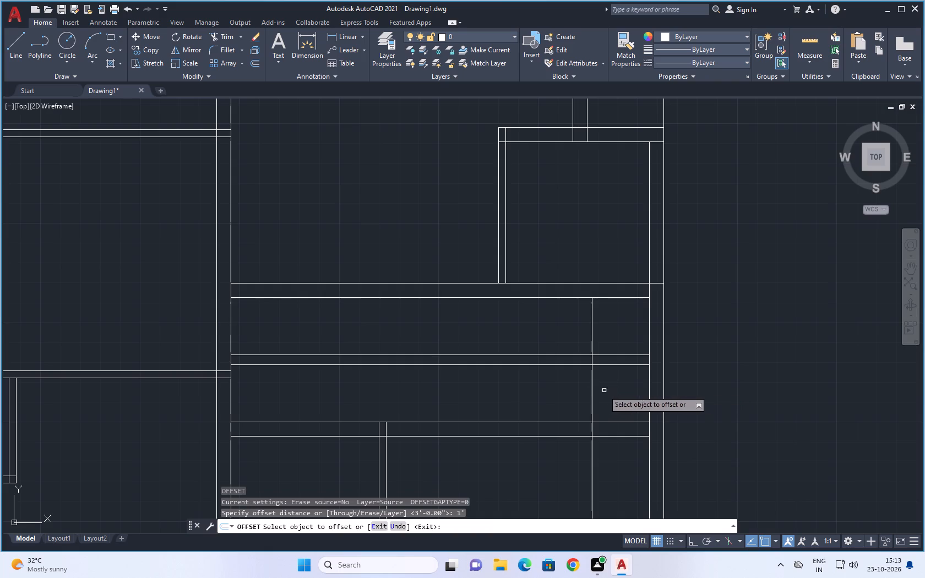
click(592, 393)
click(548, 396)
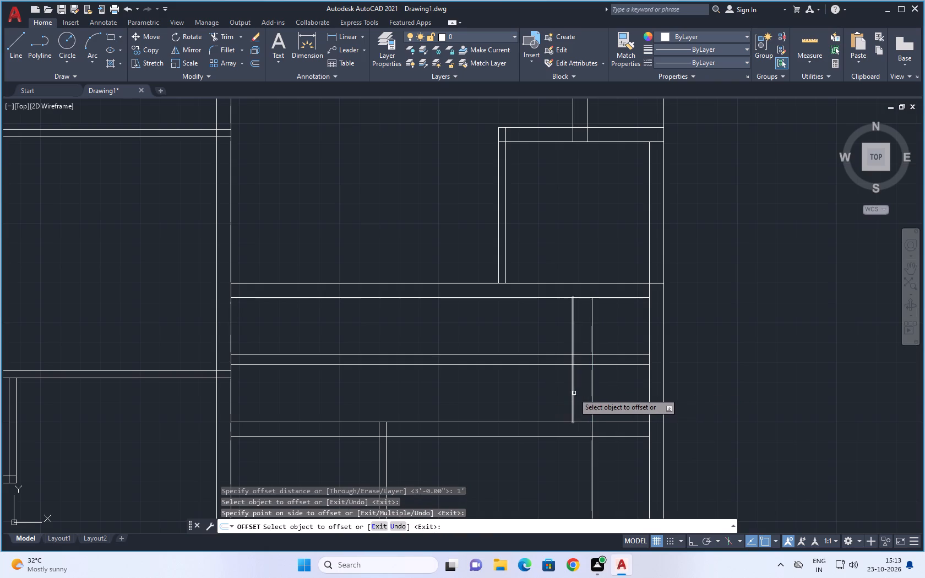
click(573, 393)
click(534, 399)
click(553, 395)
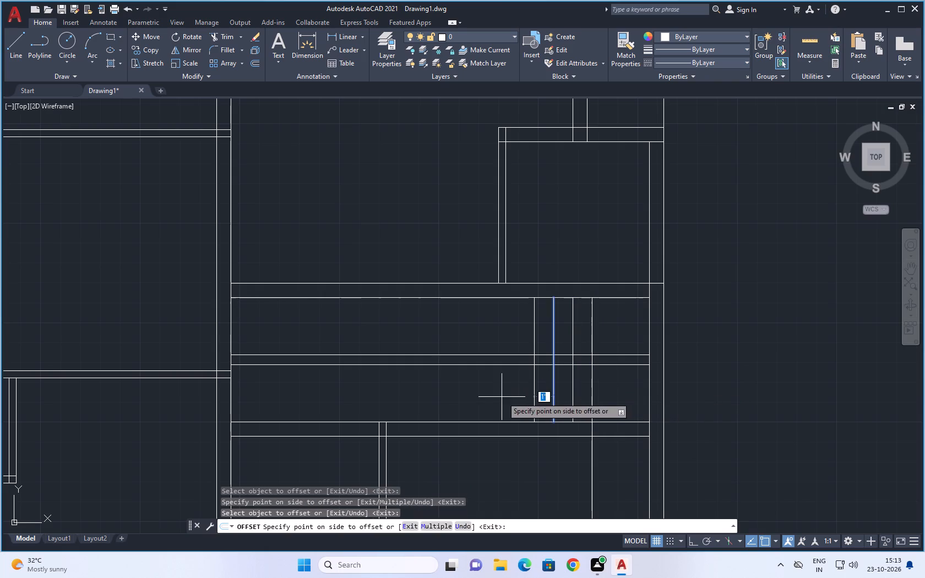
click(500, 397)
click(534, 390)
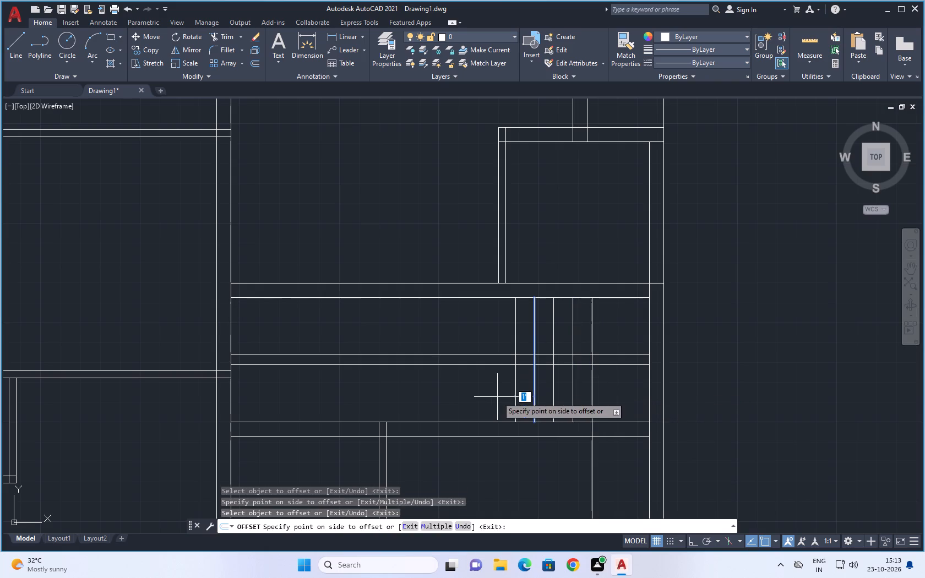
click(497, 397)
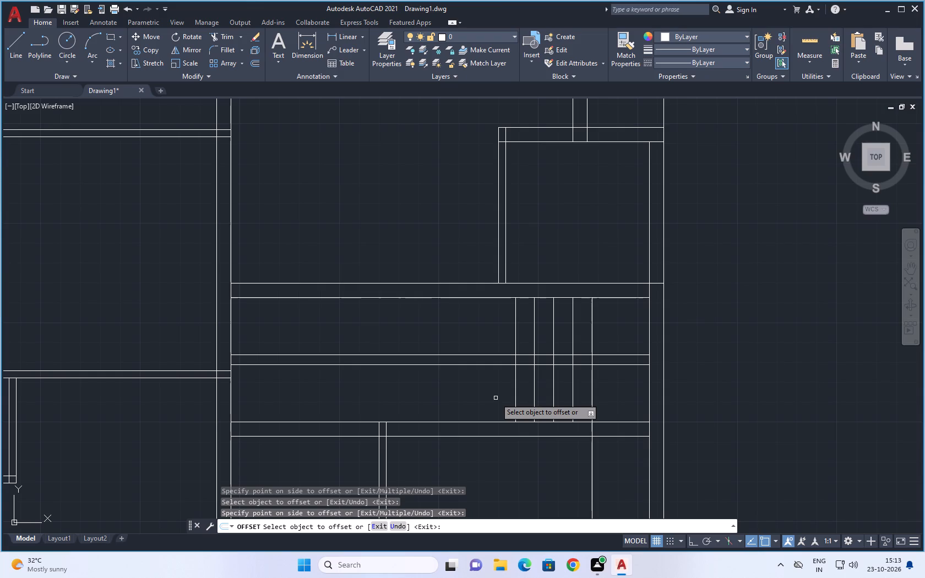
click(516, 384)
click(469, 396)
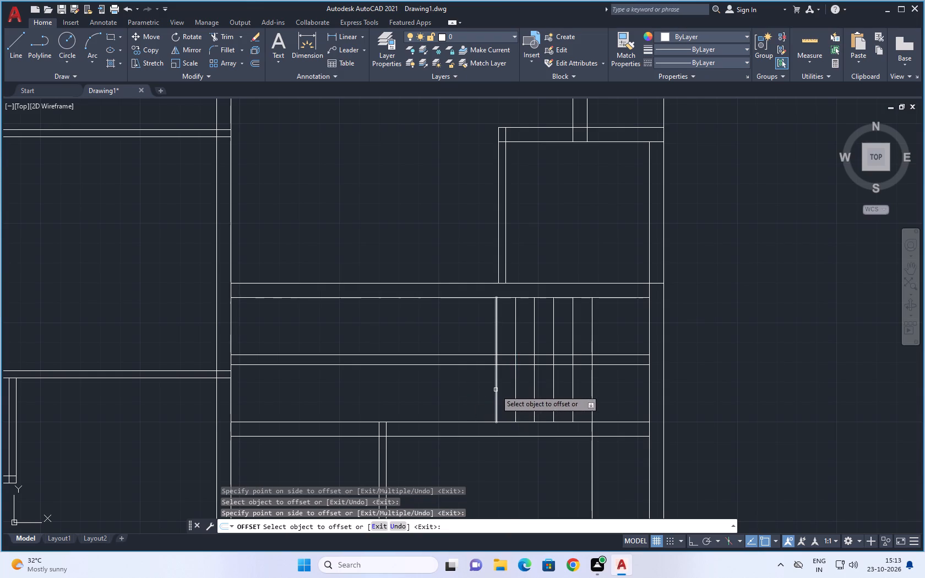
Continue the stair with five more tread lines, each offset 1' to the left of the previous one.
click(496, 390)
click(455, 397)
click(478, 392)
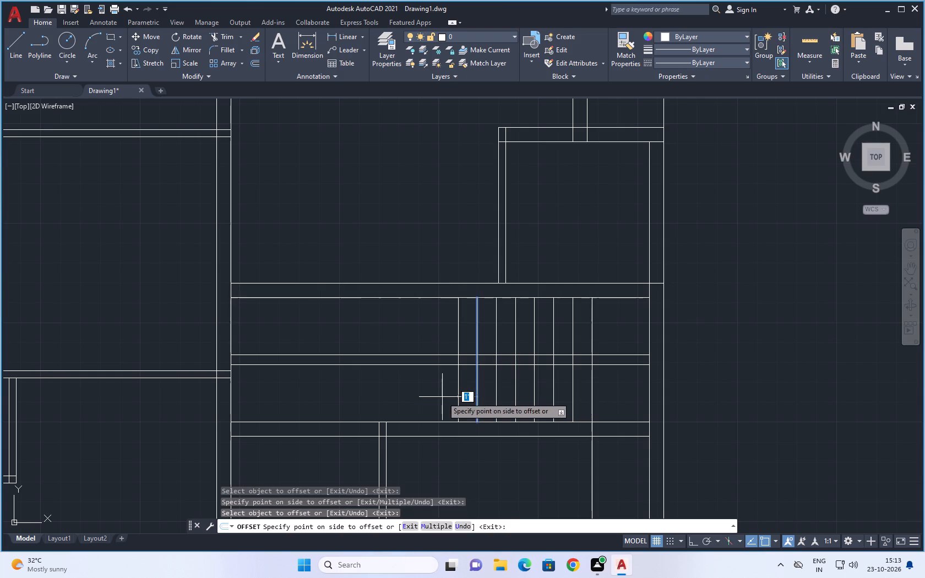
click(442, 397)
click(460, 393)
click(458, 394)
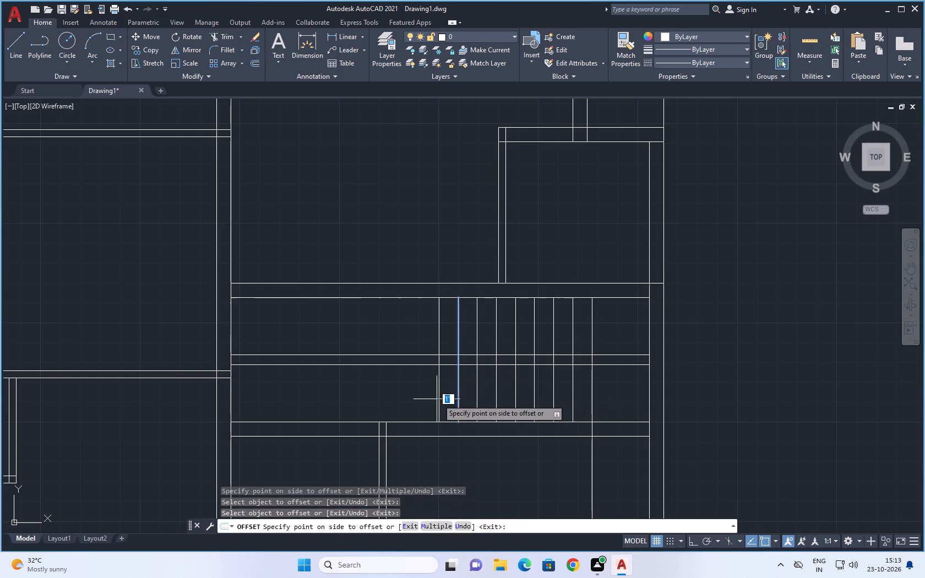
click(435, 400)
click(440, 398)
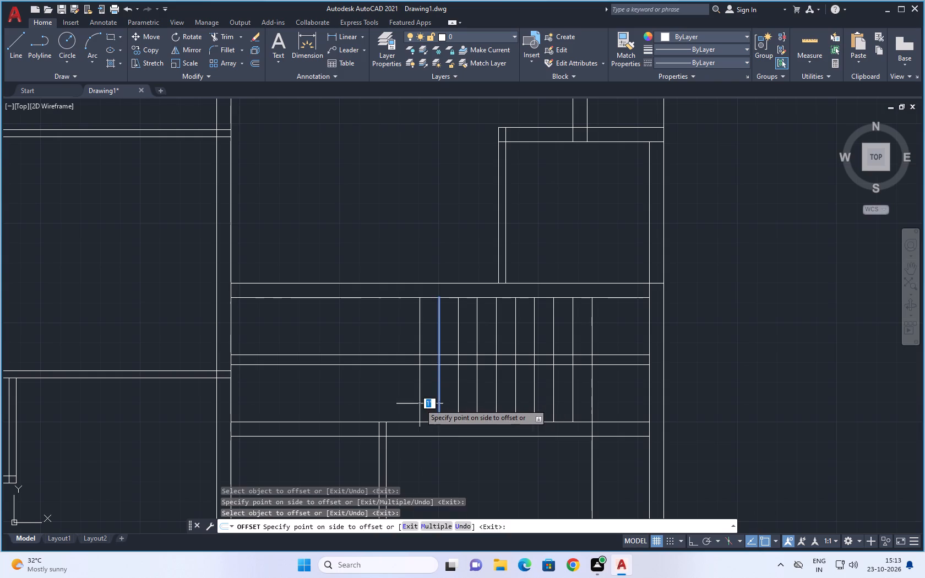
click(419, 403)
click(421, 405)
click(401, 408)
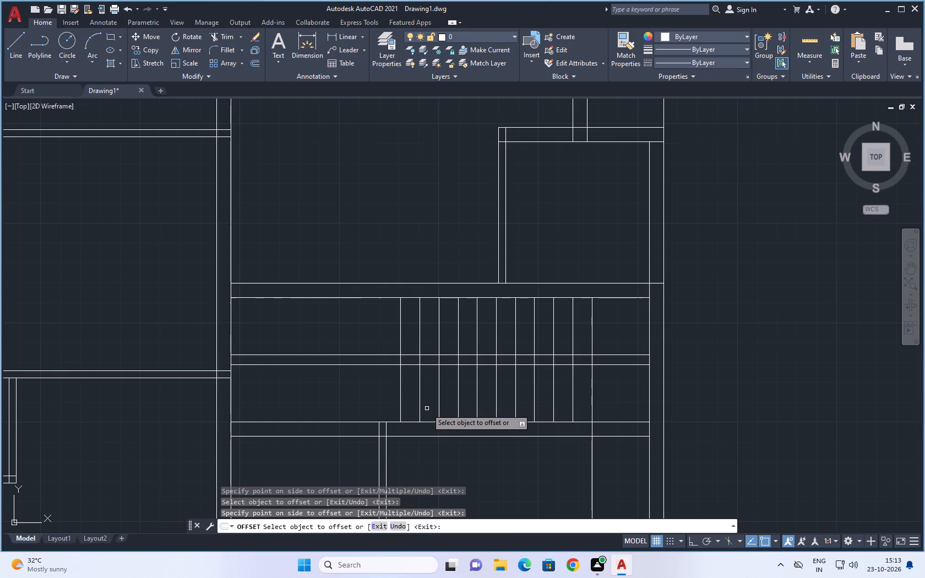
scroll(429, 406, down, 1)
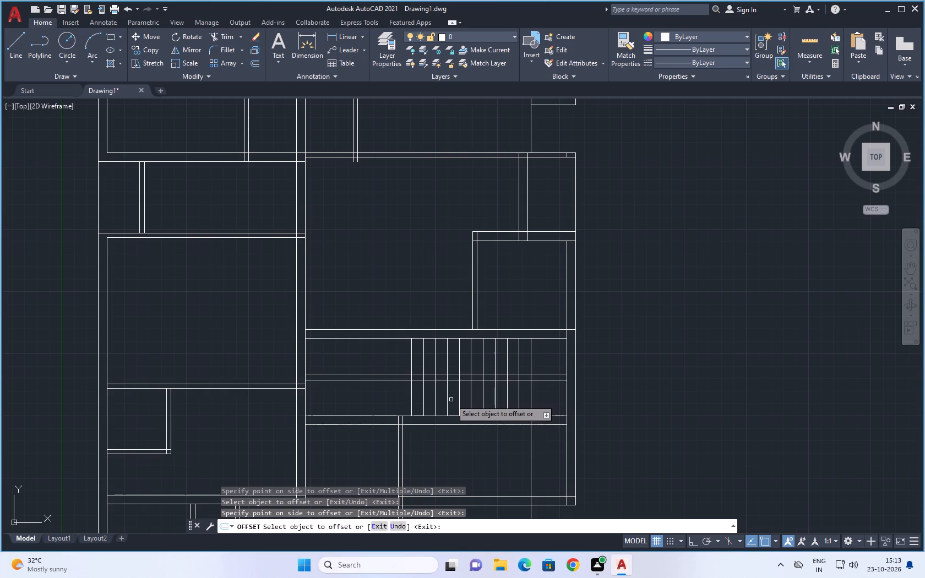
scroll(424, 372, up, 1)
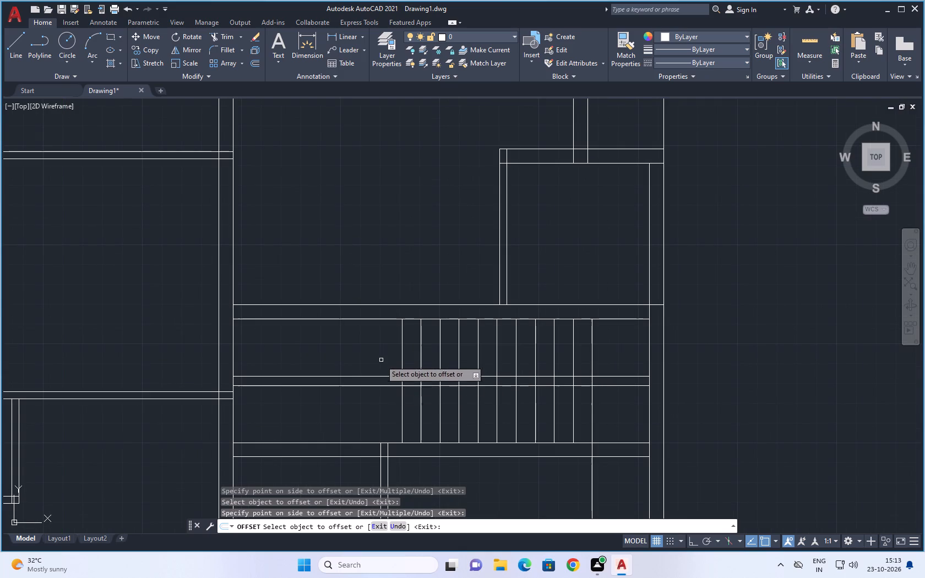
key(Escape)
key(Escape)
Trim the two horizontal stair centre lines where they run left of the leftmost tread line.
text(TR)
key(space)
drag(364, 355, 364, 426)
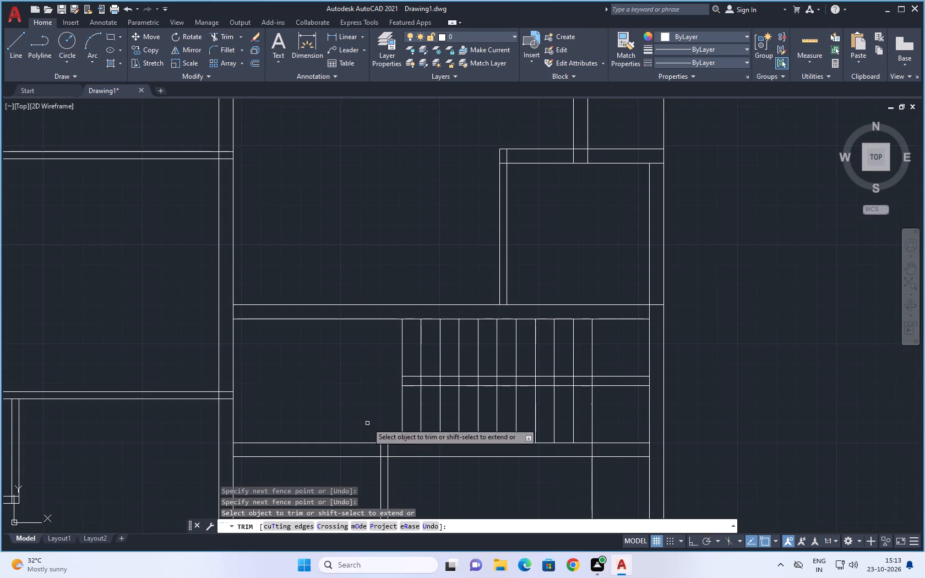
Trim the tread lines between the two horizontal centre lines, leaving the landing line, to separate the stair flights.
scroll(385, 386, up, 2)
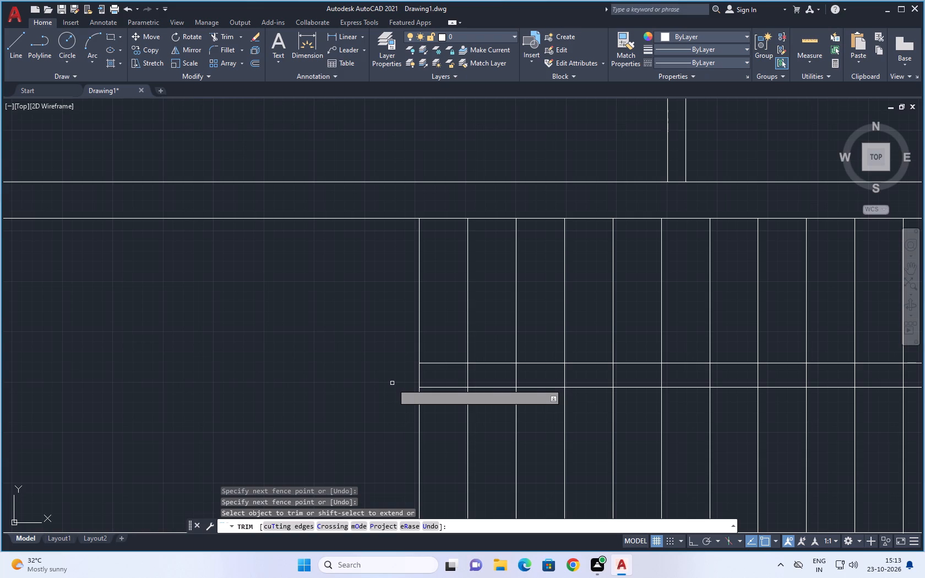
scroll(392, 383, up, 1)
drag(410, 371, 439, 371)
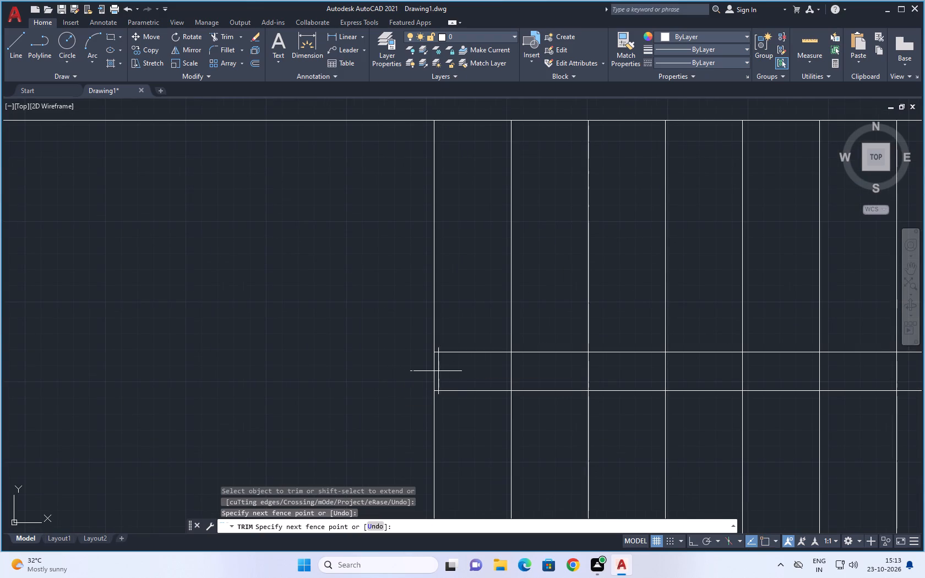
drag(439, 371, 861, 369)
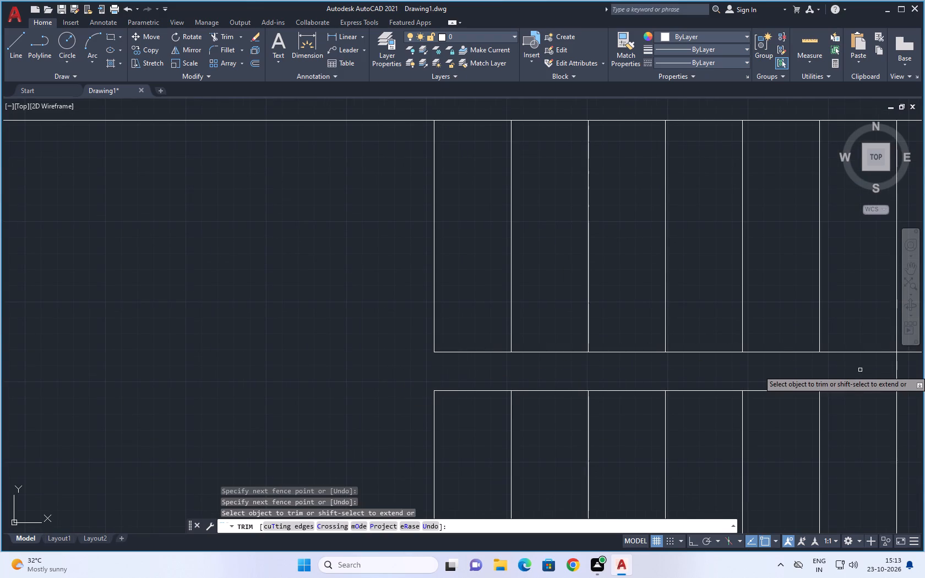
scroll(859, 370, down, 3)
middle_drag(854, 372, 448, 374)
scroll(446, 376, up, 1)
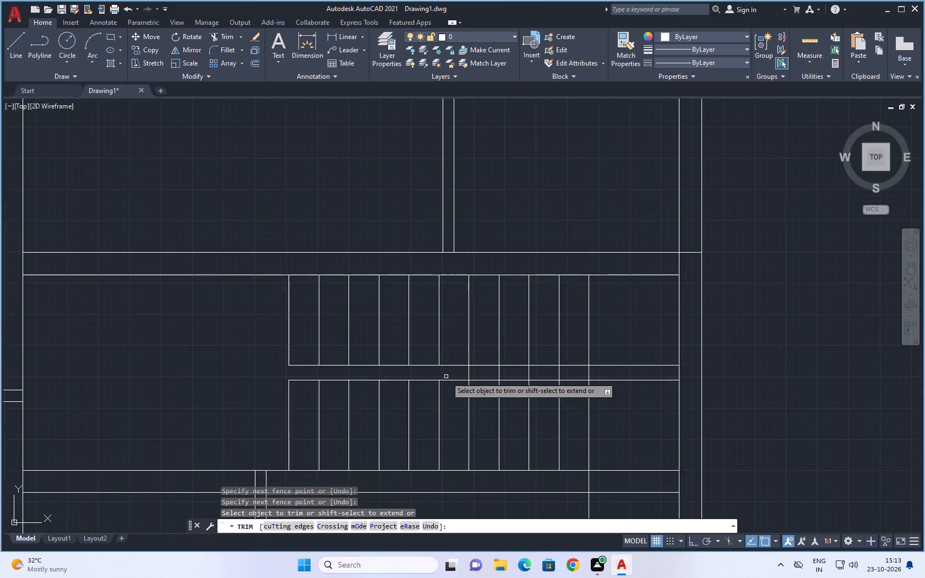
scroll(446, 377, up, 1)
drag(443, 372, 606, 370)
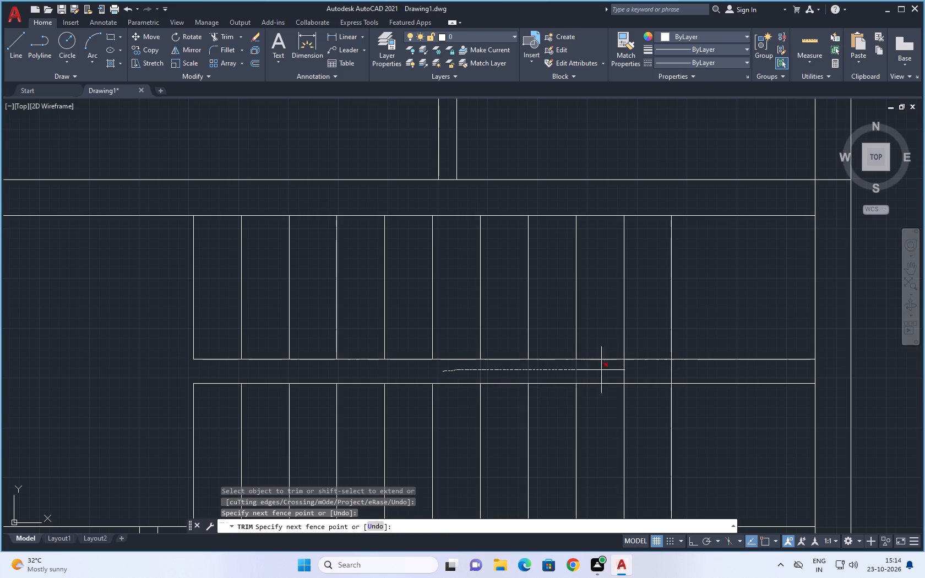
drag(606, 370, 641, 369)
Trim the two horizontal centre lines between the landing line and the right-hand wall to clear the landing.
drag(719, 338, 730, 362)
drag(730, 362, 745, 416)
scroll(743, 423, down, 2)
middle_drag(733, 417, 683, 385)
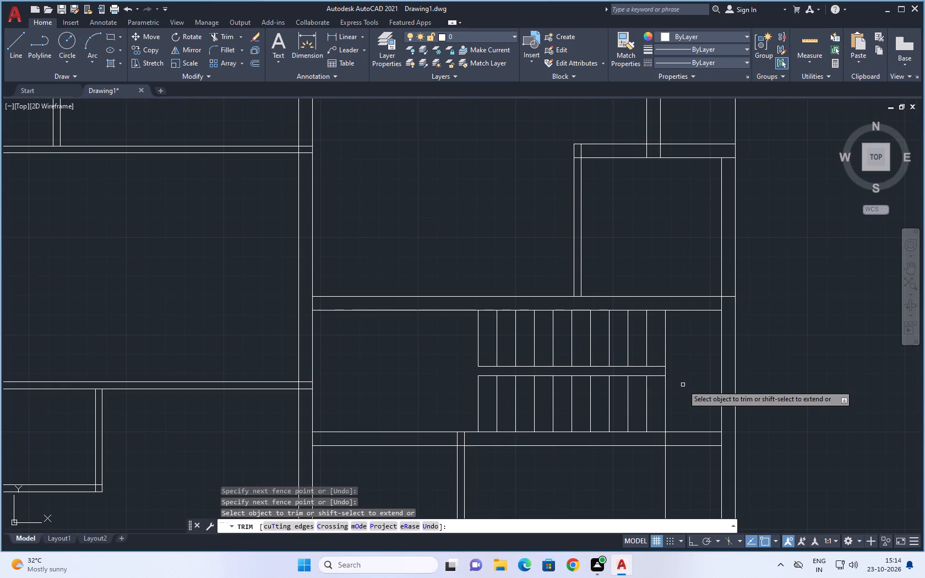
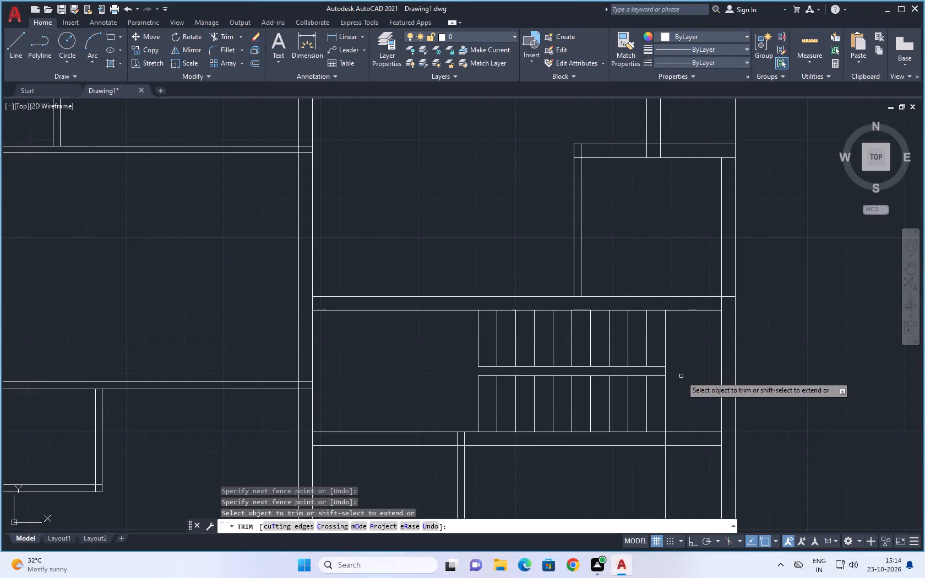
Draw a U-shaped stair direction line from the lower flight's leftmost tread midpoint, around the landing, back to the upper flight's leftmost tread, about 11'-8" long horizontally.
scroll(680, 375, down, 1)
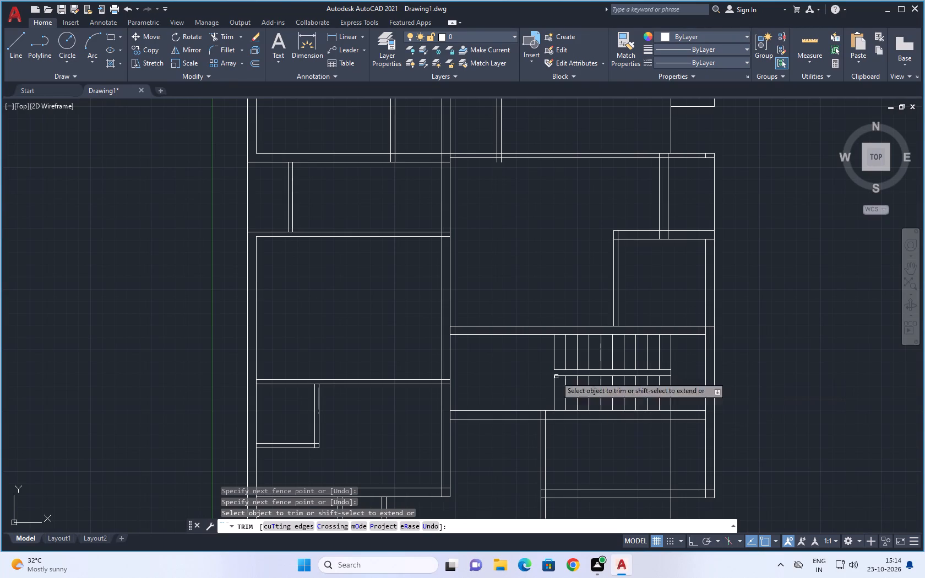
click(15, 38)
scroll(533, 389, up, 2)
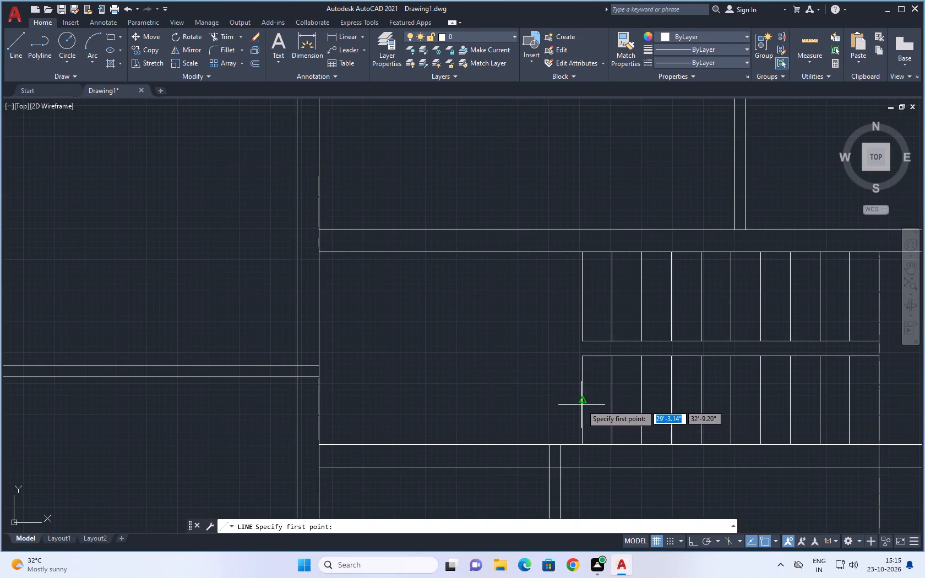
click(582, 402)
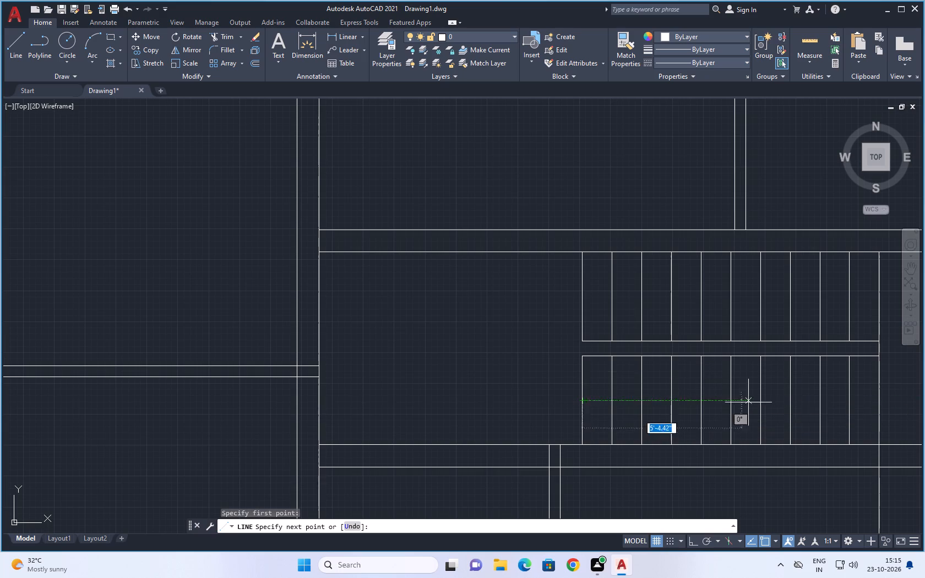
middle_drag(782, 394, 515, 406)
scroll(777, 394, down, 1)
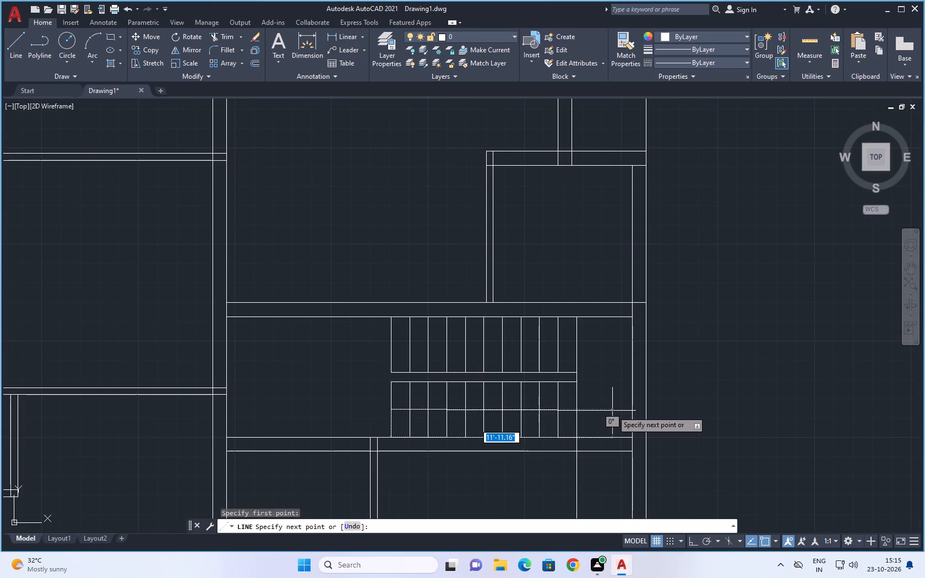
key(F8)
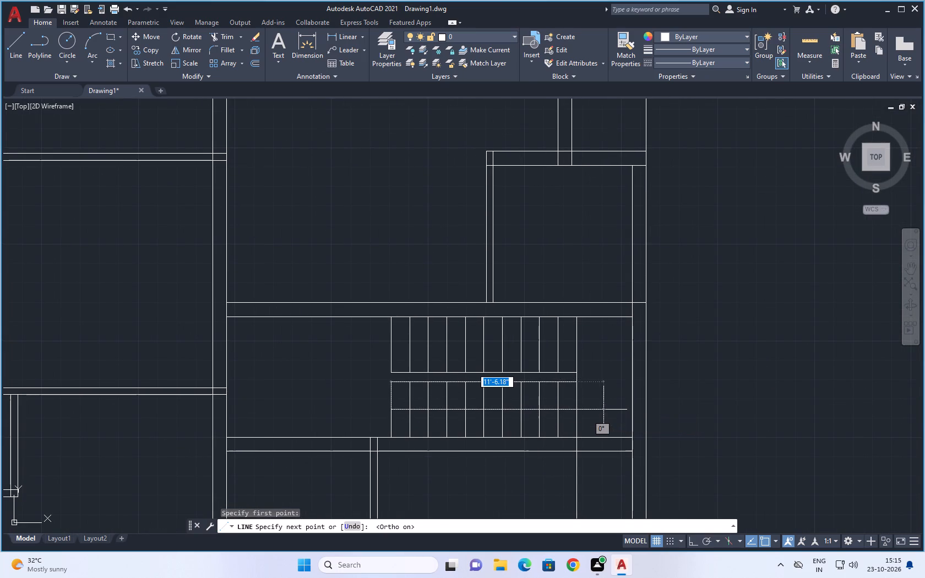
click(607, 409)
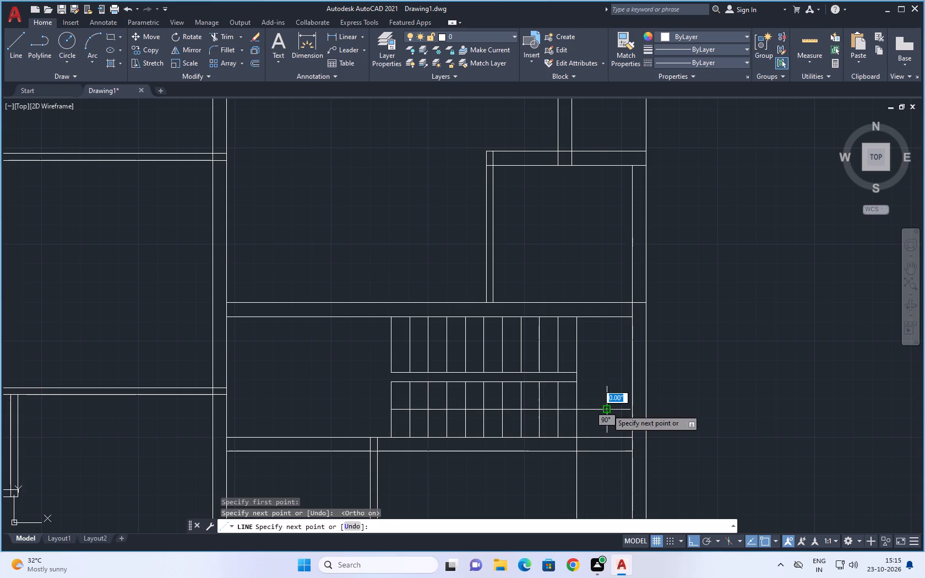
click(606, 342)
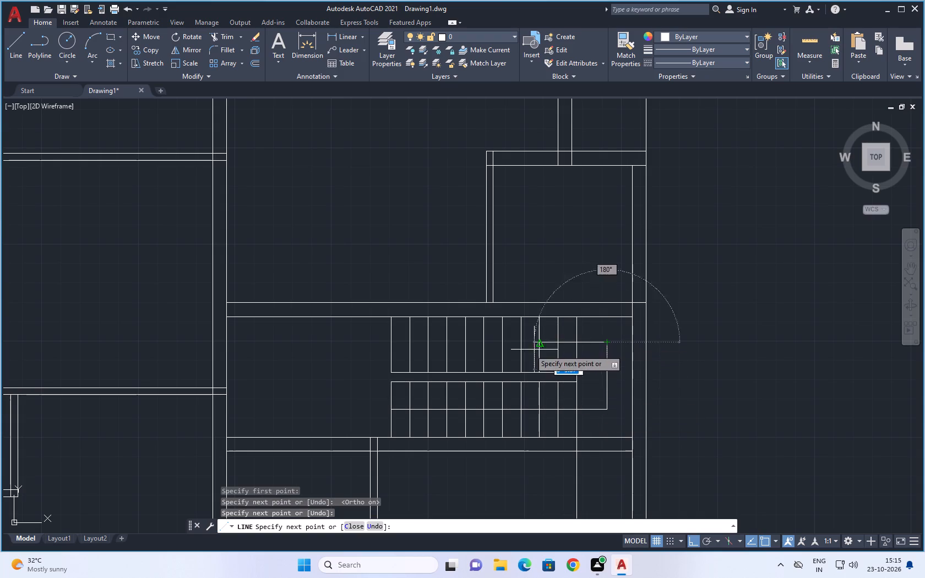
click(391, 346)
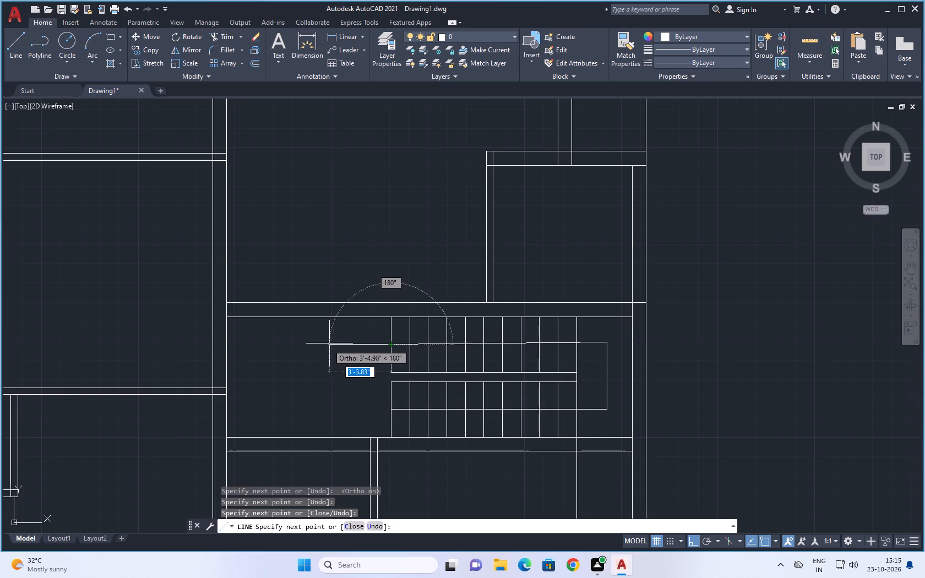
key(ctrl+z)
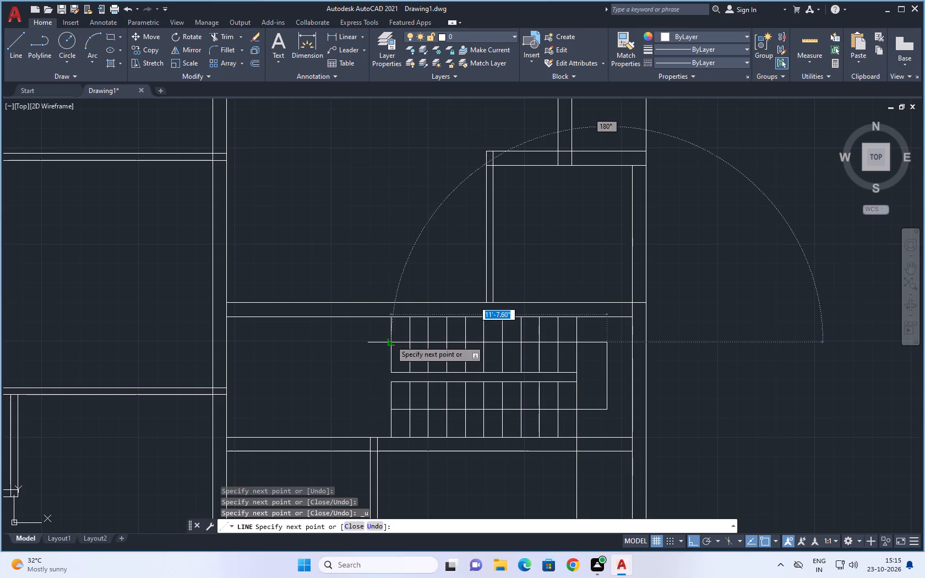
click(390, 340)
key(Escape)
Draw a small triangular arrowhead with sloping sides about 5.5" long at the direction line's end on the upper flight's leftmost tread.
scroll(353, 356, down, 2)
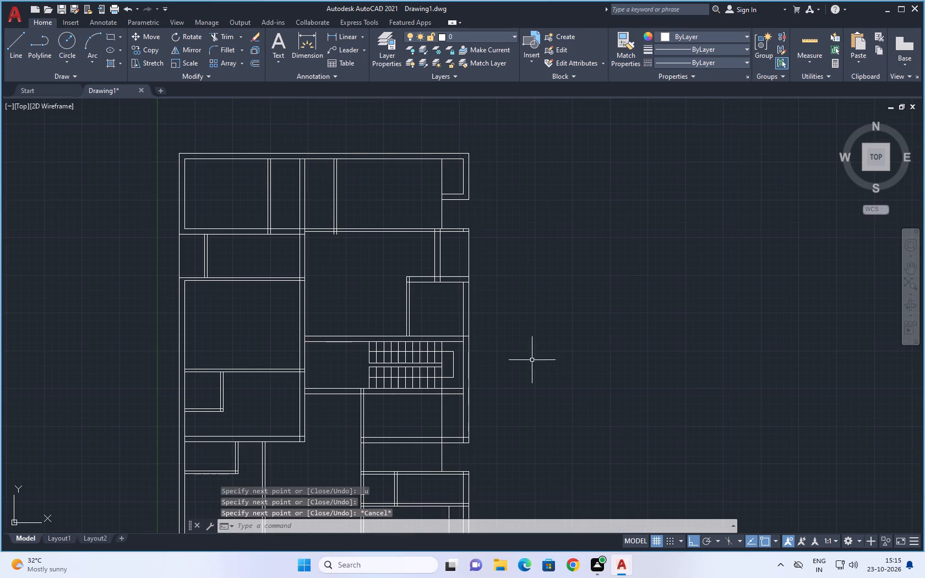
middle_drag(545, 361, 568, 332)
middle_click(568, 332)
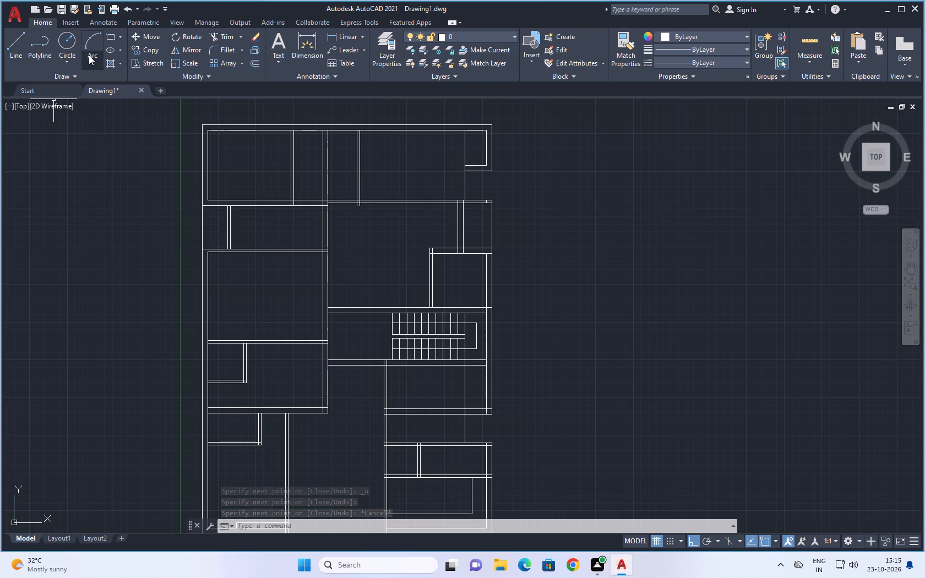
click(18, 42)
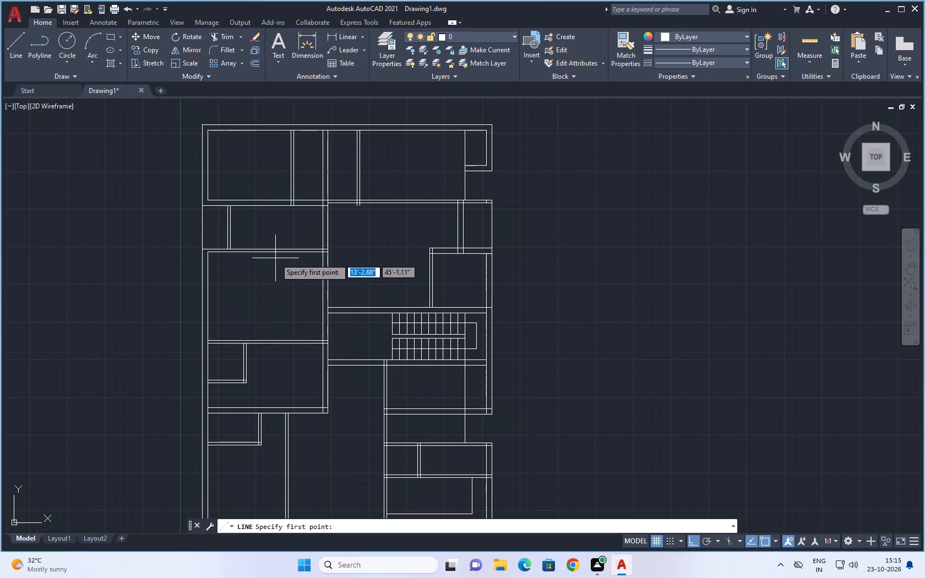
scroll(393, 310, up, 7)
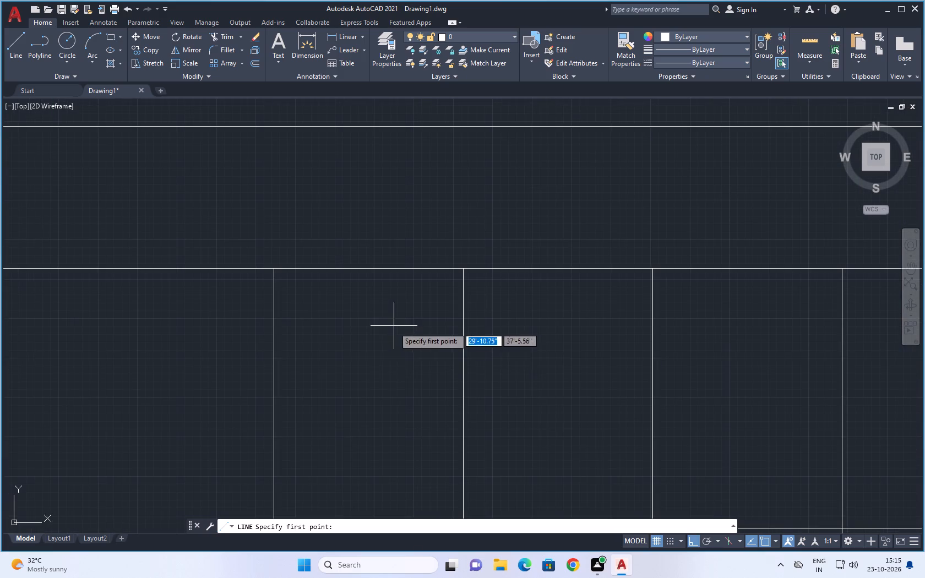
scroll(388, 363, down, 2)
middle_click(388, 373)
middle_drag(379, 366, 346, 242)
scroll(334, 281, up, 1)
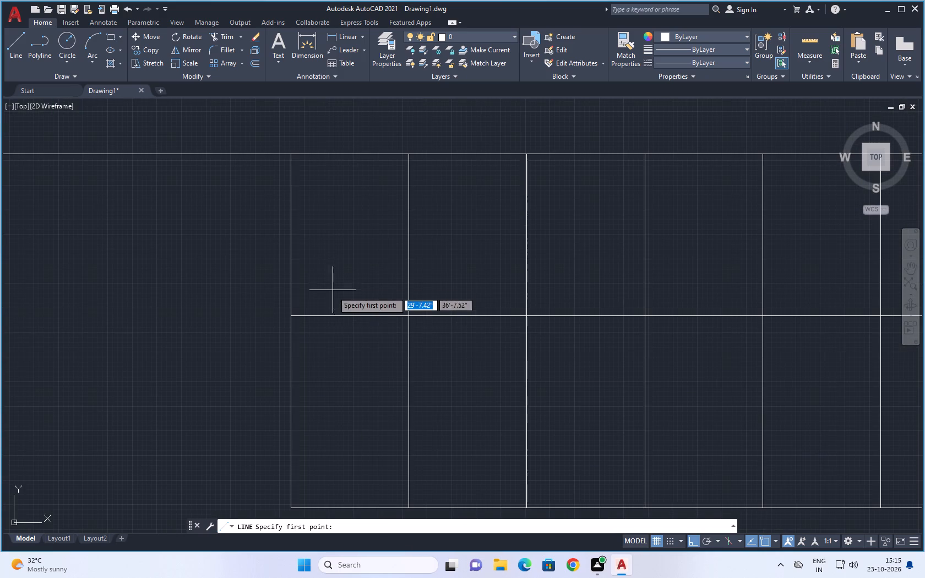
click(293, 315)
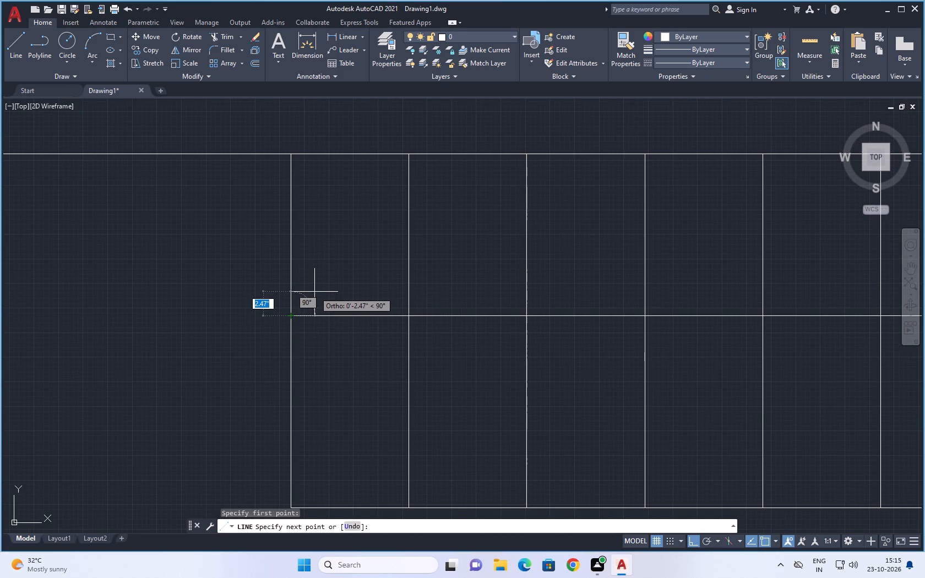
key(F8)
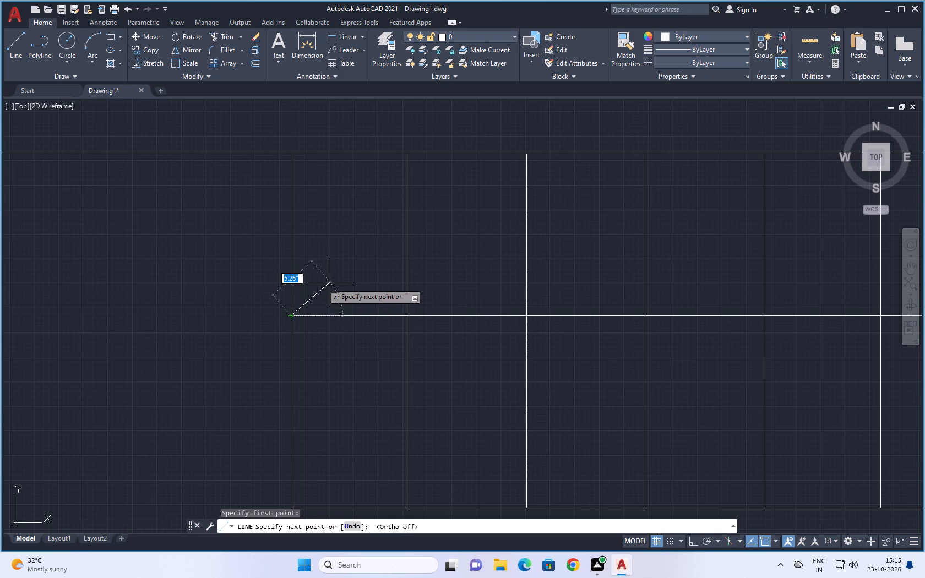
click(331, 282)
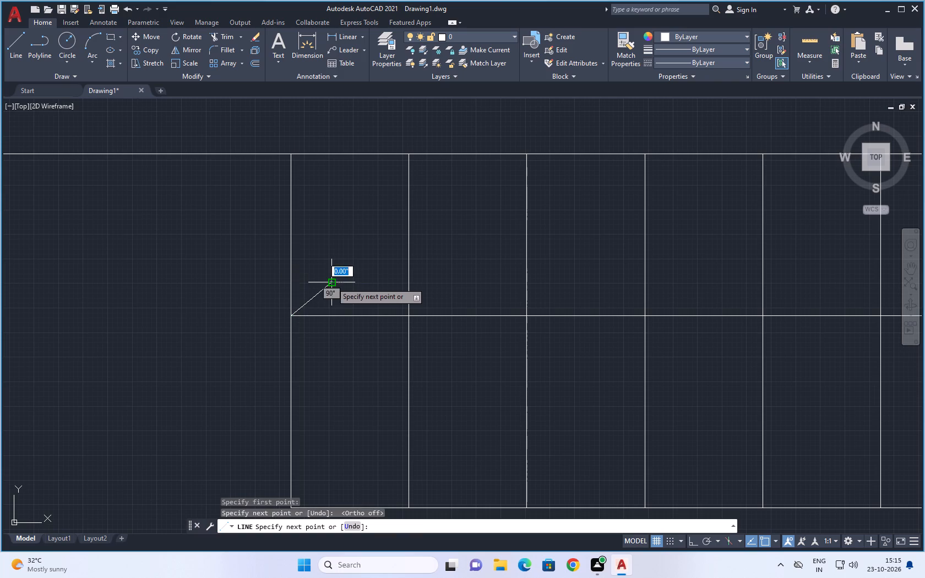
click(331, 351)
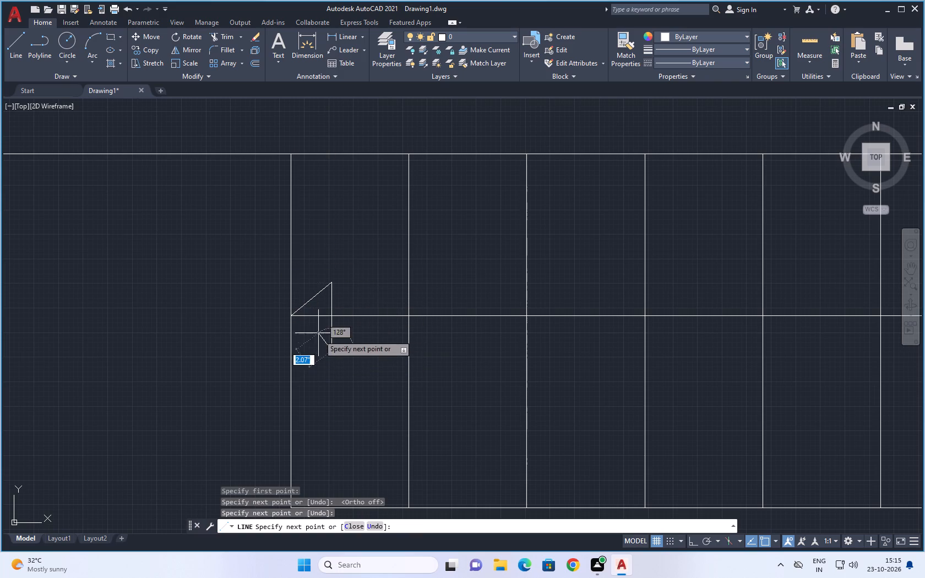
click(291, 318)
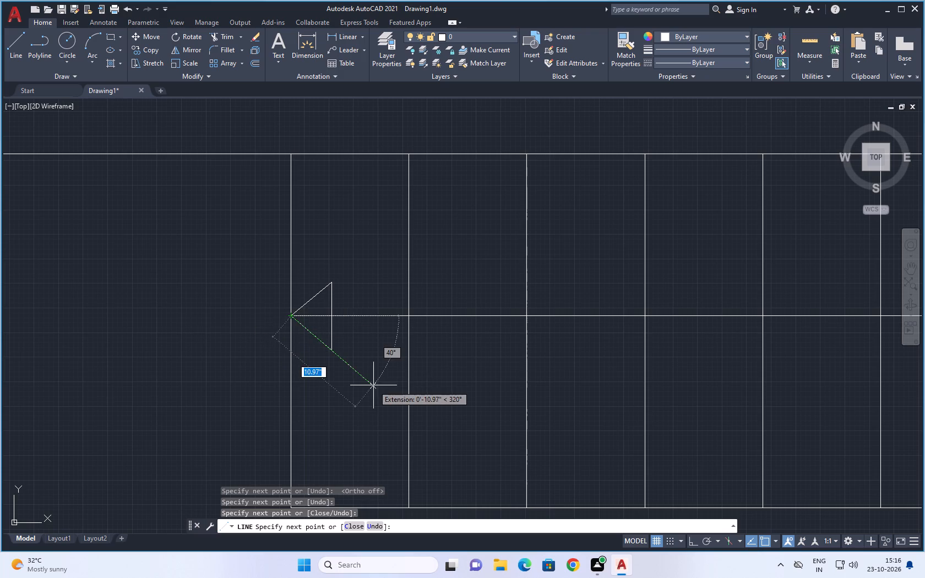
key(Escape)
Examine the overall floor plan, including the staircase with its direction arrow and the rooms below it.
scroll(359, 390, down, 2)
middle_drag(354, 411, 311, 339)
scroll(315, 345, down, 3)
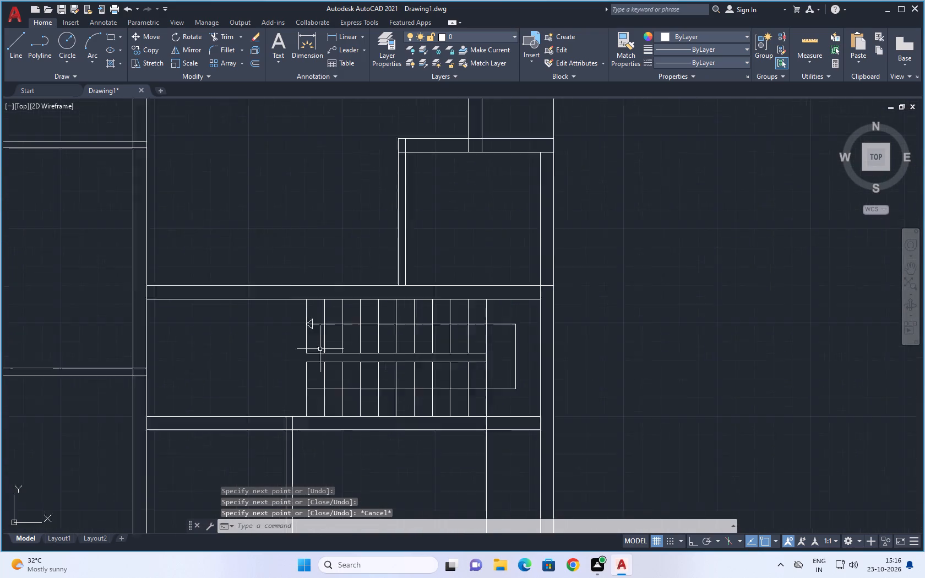
scroll(364, 362, down, 1)
middle_drag(477, 364, 476, 344)
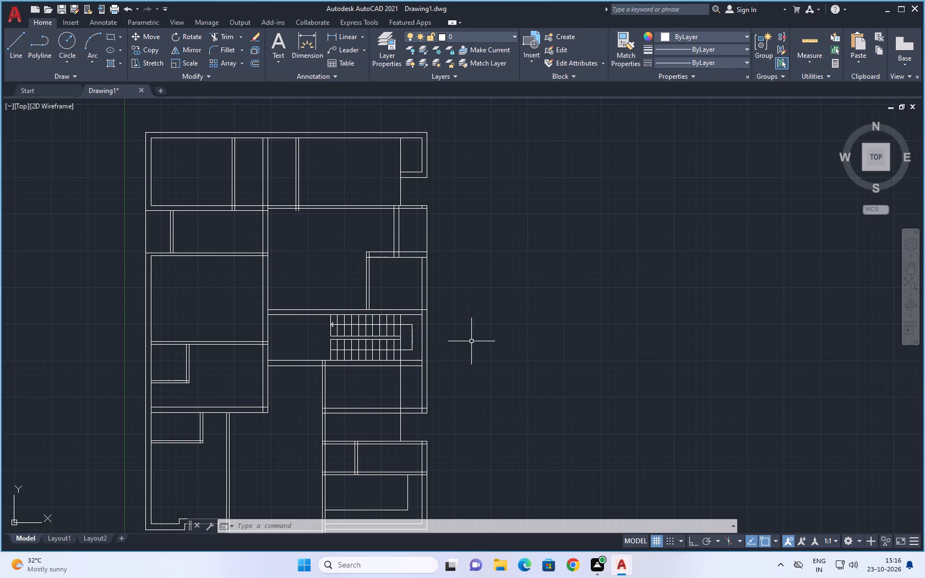
scroll(502, 337, down, 1)
middle_drag(503, 353, 506, 343)
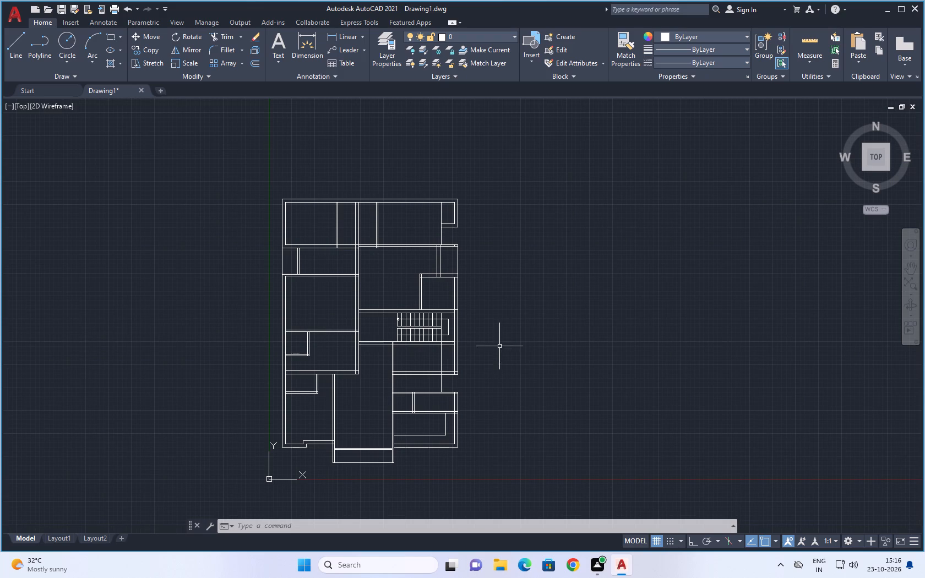
middle_drag(505, 339, 509, 331)
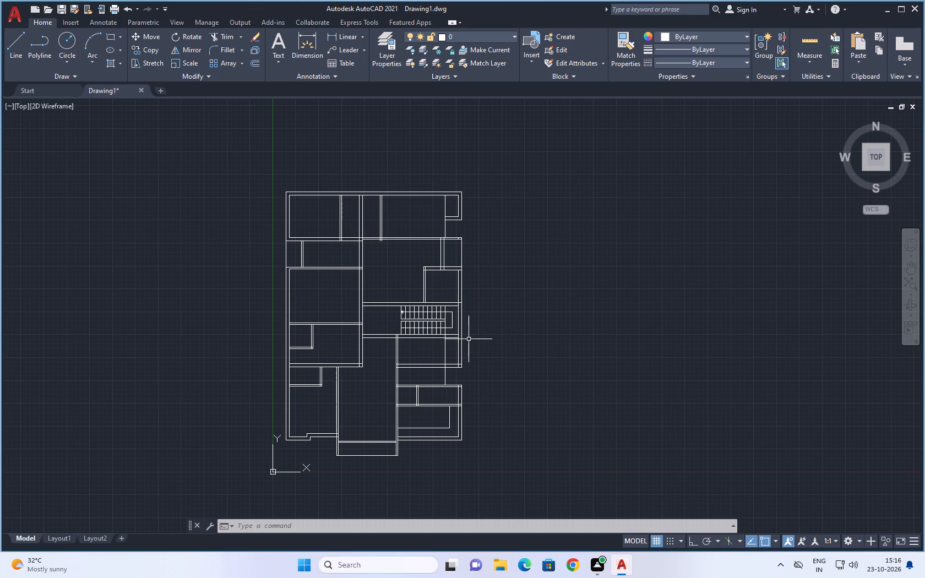
middle_drag(512, 358, 510, 353)
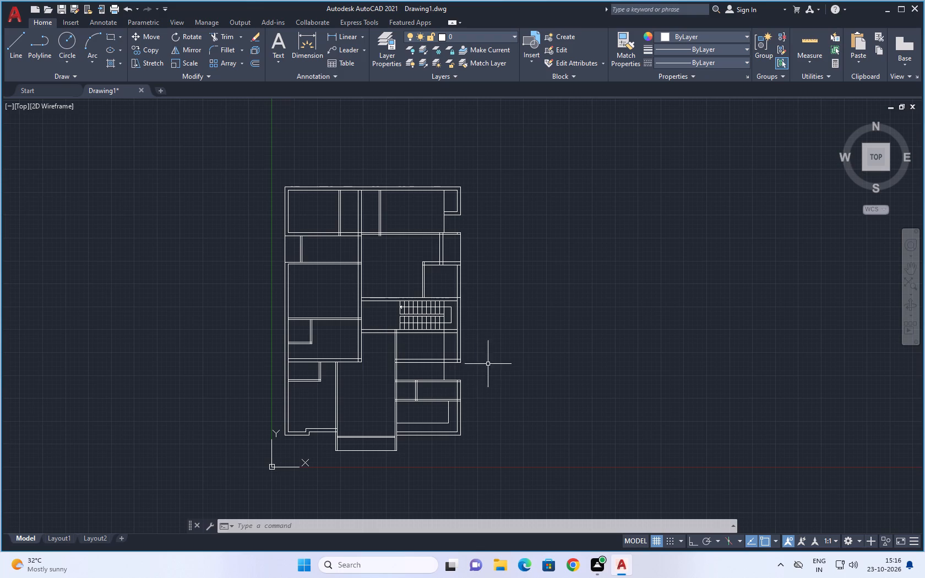
middle_drag(512, 350, 524, 331)
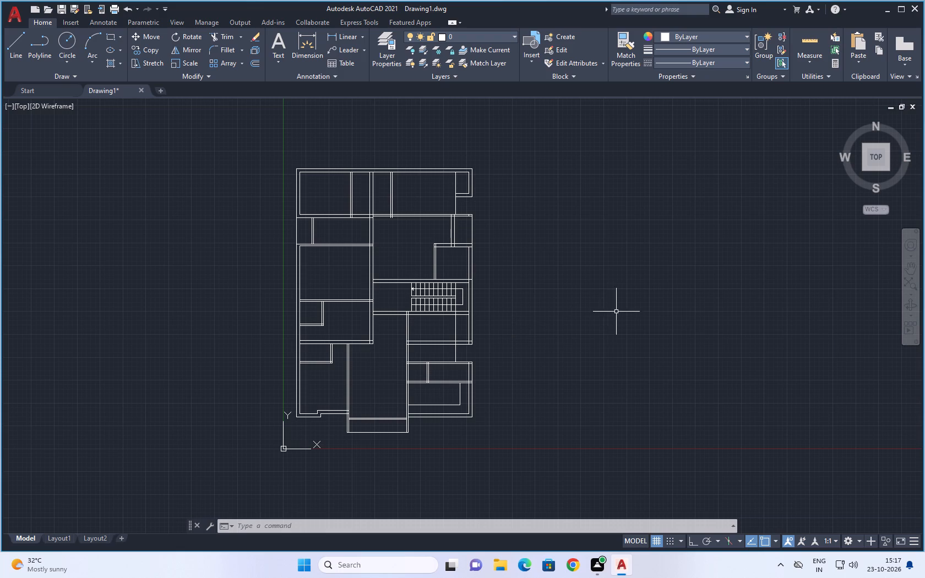
middle_drag(617, 314, 614, 332)
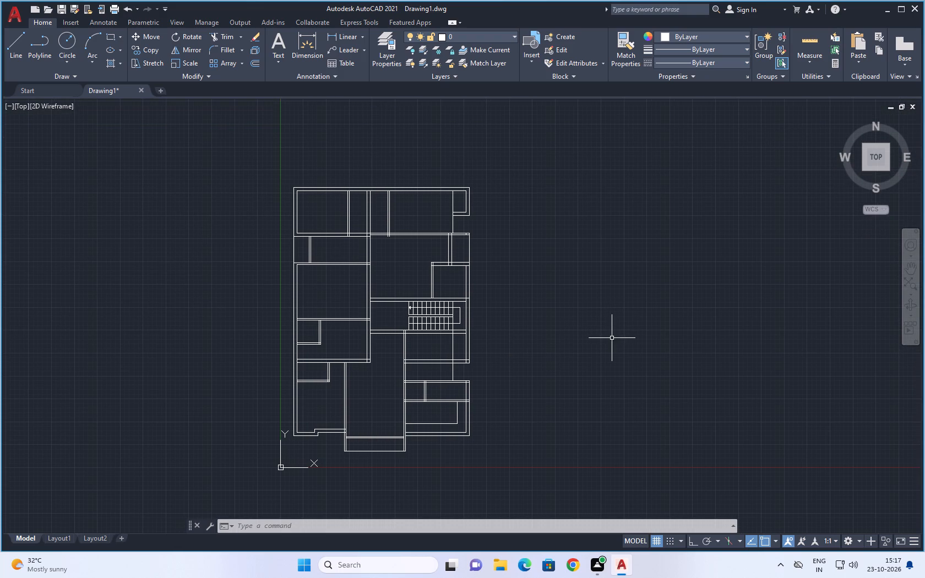
middle_drag(611, 363, 695, 319)
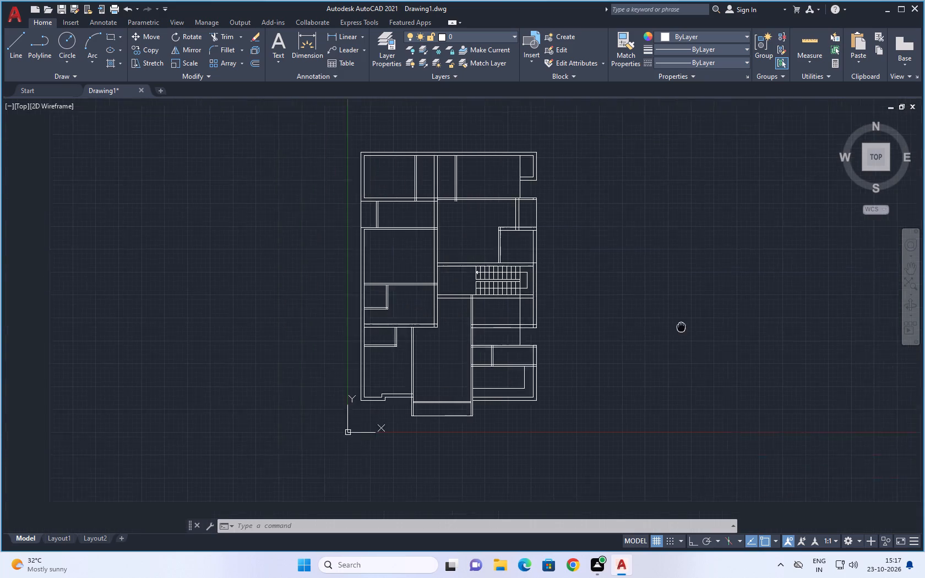
middle_drag(695, 319, 699, 322)
scroll(662, 339, up, 1)
middle_drag(646, 310, 716, 372)
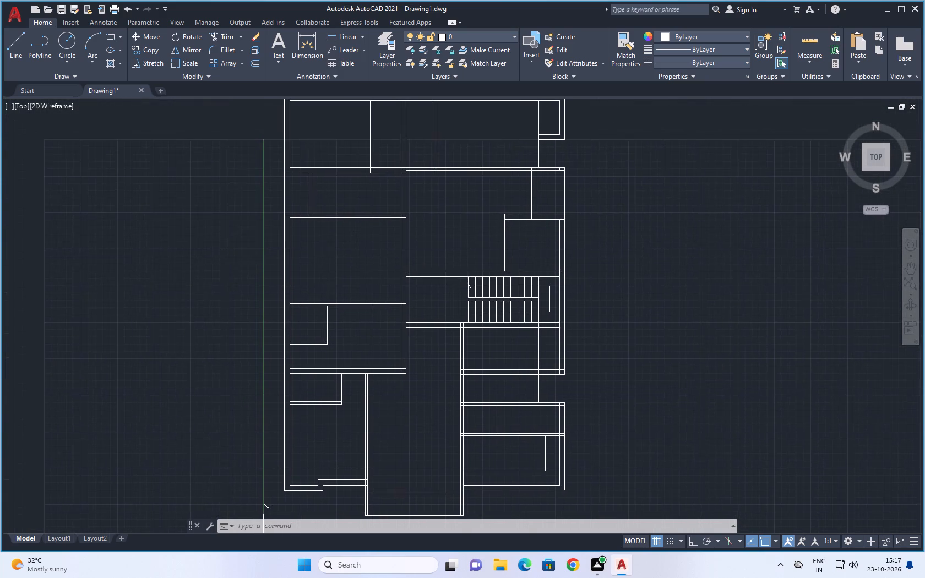
middle_drag(677, 348, 723, 377)
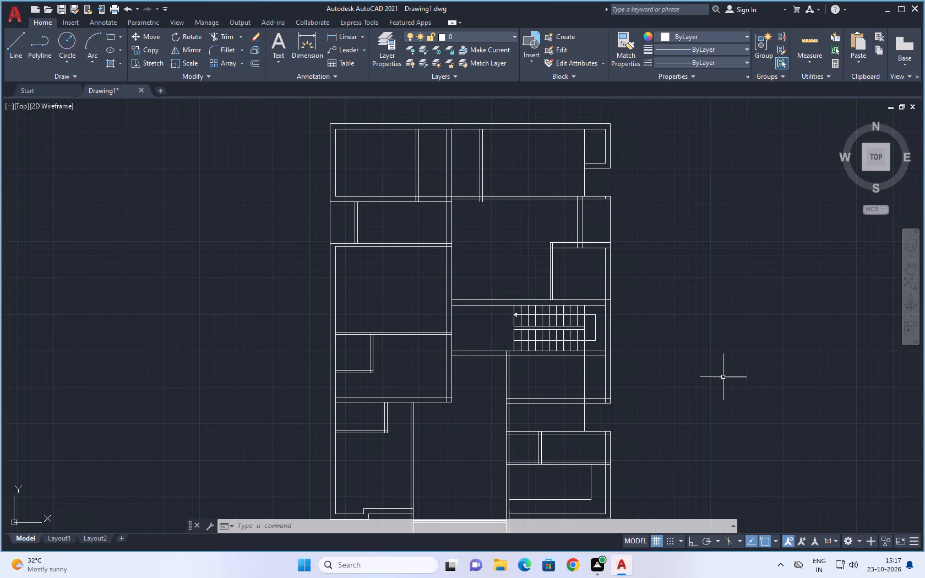
scroll(723, 379, down, 1)
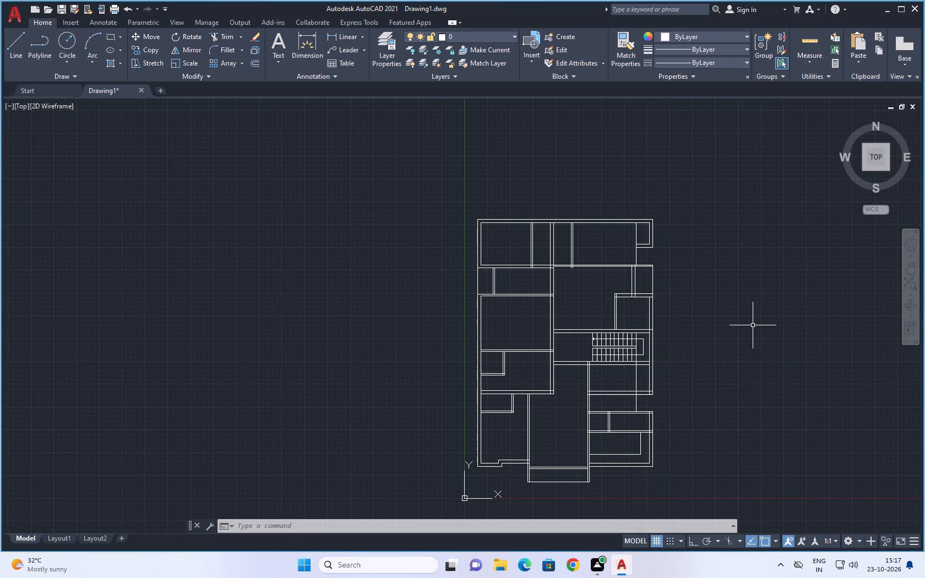
scroll(753, 325, down, 1)
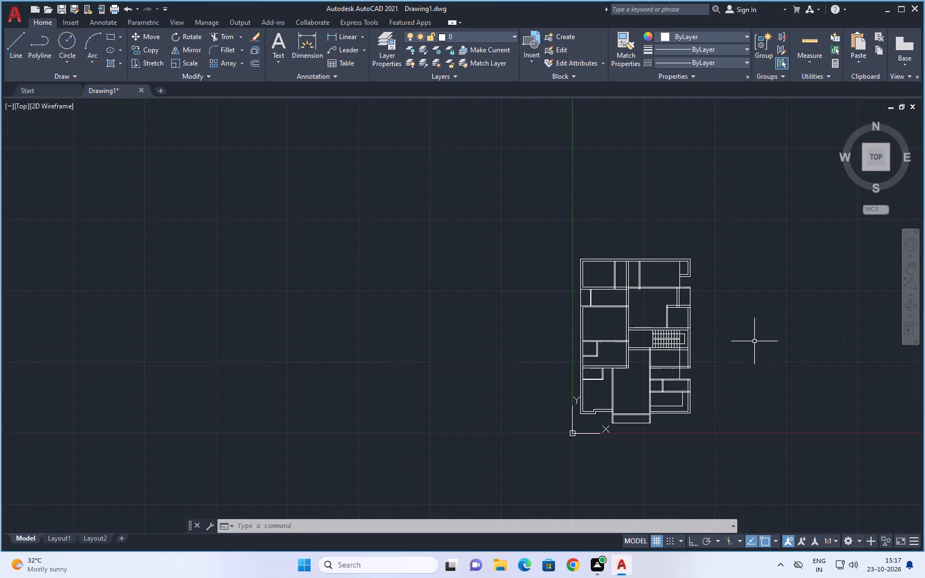
middle_drag(754, 343, 732, 290)
scroll(679, 357, up, 2)
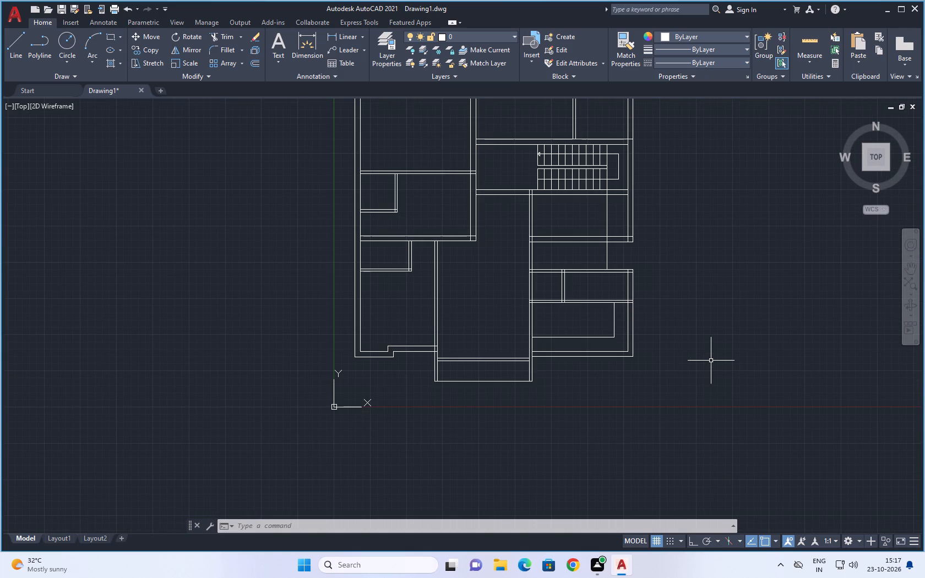
middle_drag(700, 228, 714, 315)
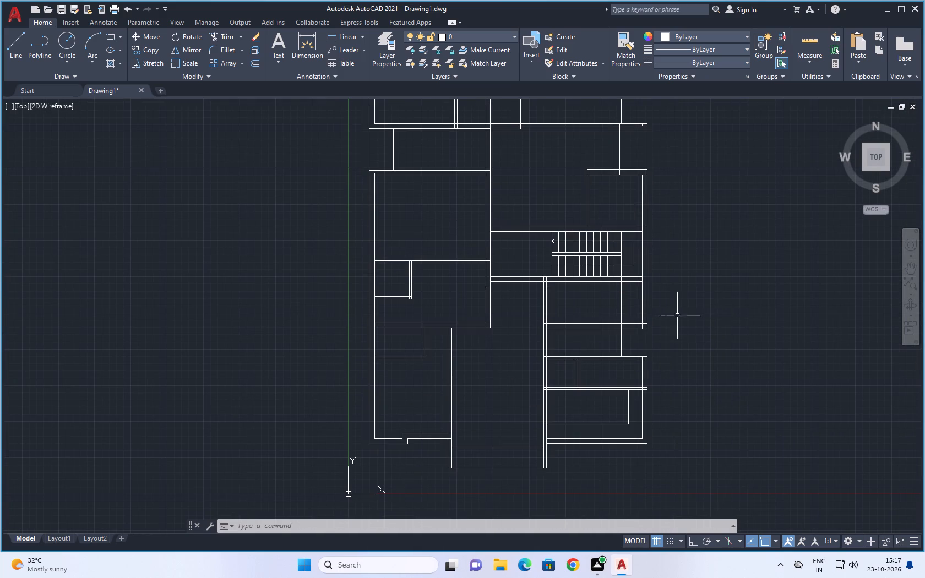
scroll(656, 315, up, 2)
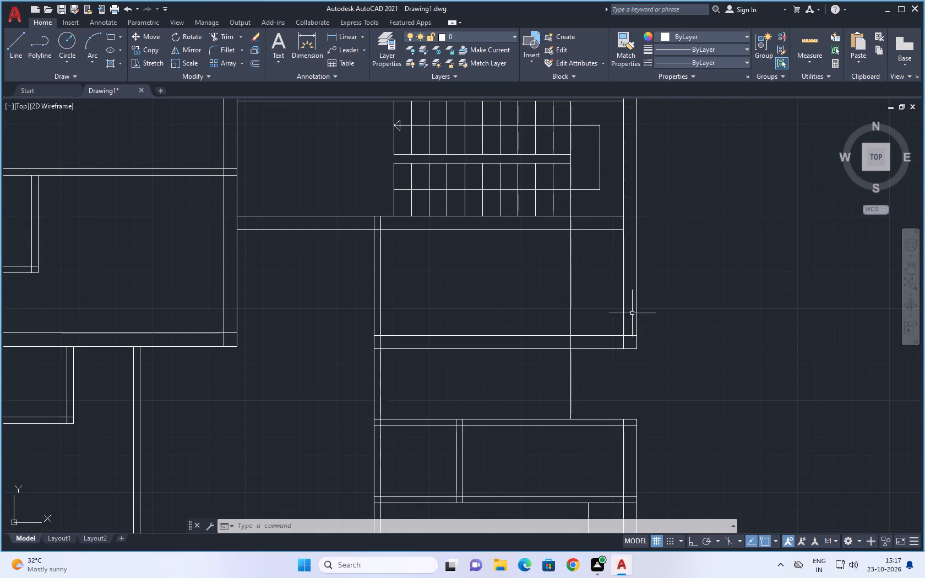
scroll(698, 346, down, 1)
middle_drag(709, 354, 712, 335)
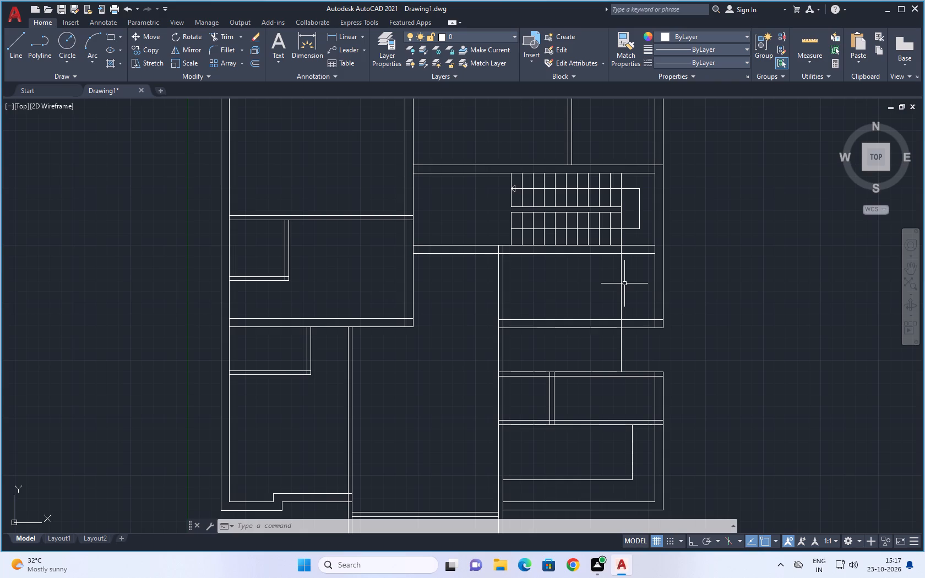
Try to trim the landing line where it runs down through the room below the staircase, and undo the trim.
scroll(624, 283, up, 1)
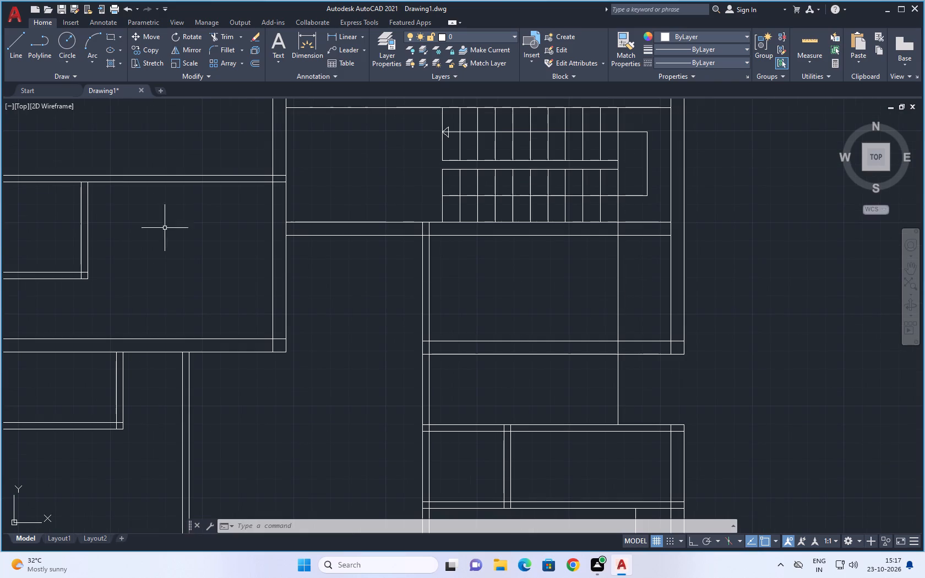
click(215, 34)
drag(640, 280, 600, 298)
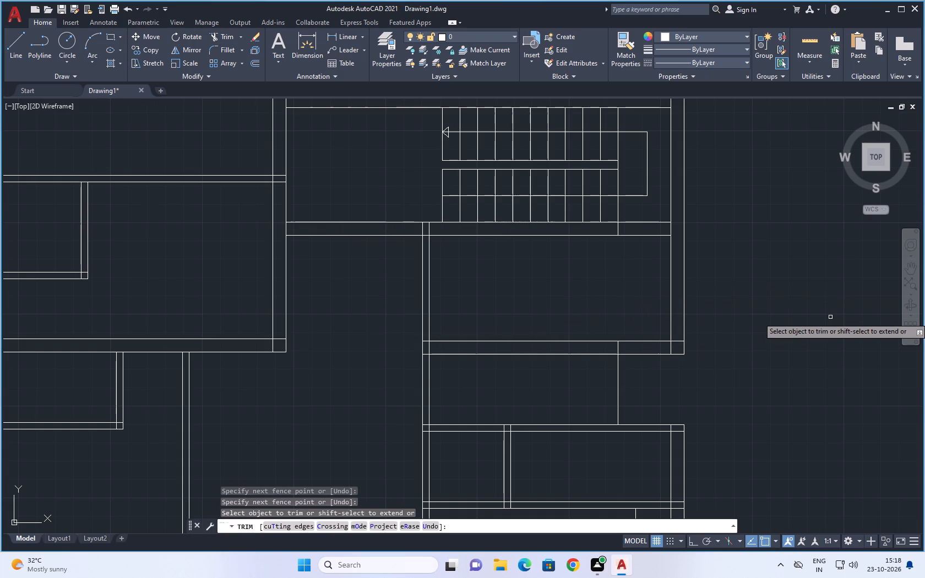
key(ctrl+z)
Trim the two horizontal wall lines at the bottom of the room below the staircase, between its left wall and the extended landing line.
scroll(803, 333, down, 1)
middle_drag(793, 341, 791, 339)
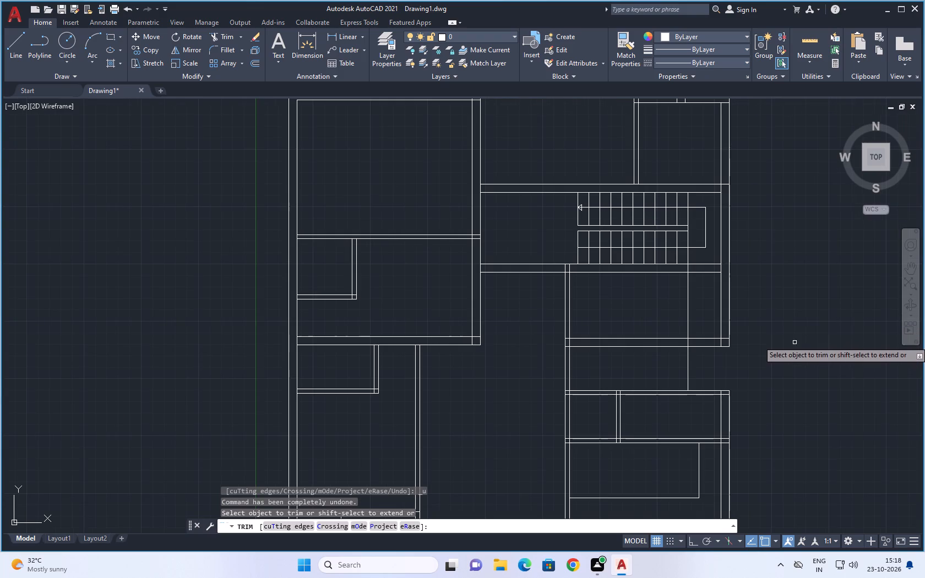
middle_drag(791, 339, 763, 301)
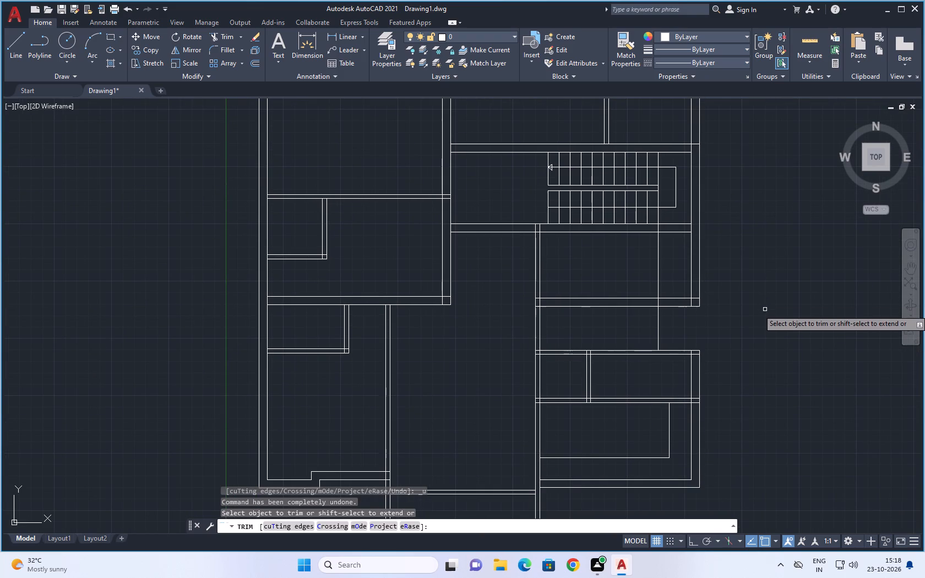
middle_drag(775, 331, 756, 308)
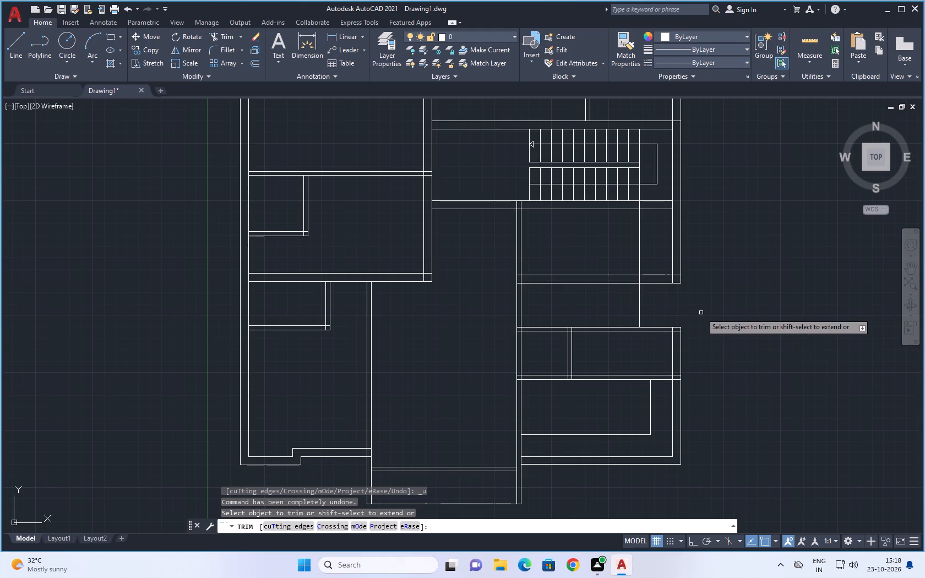
scroll(704, 312, down, 1)
middle_drag(721, 306, 706, 308)
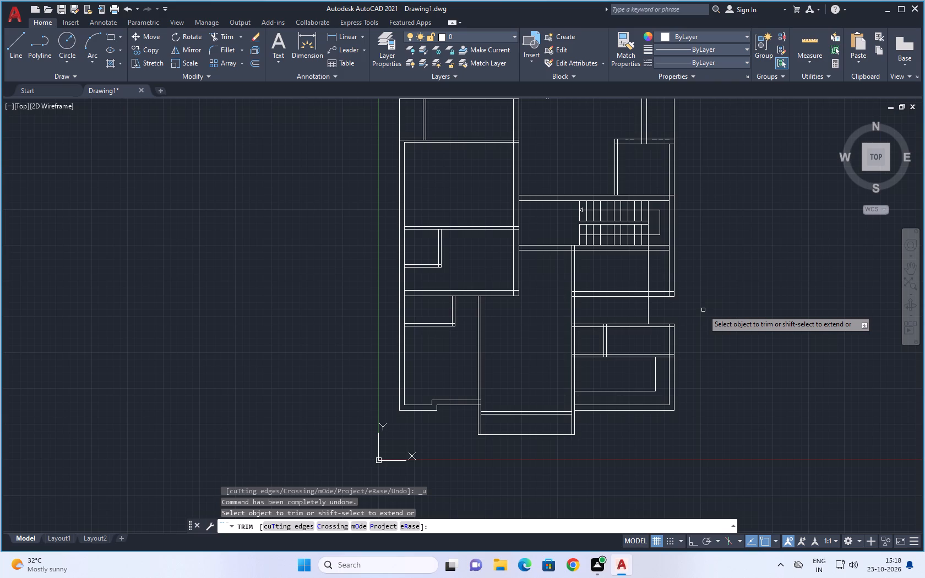
scroll(642, 341, up, 1)
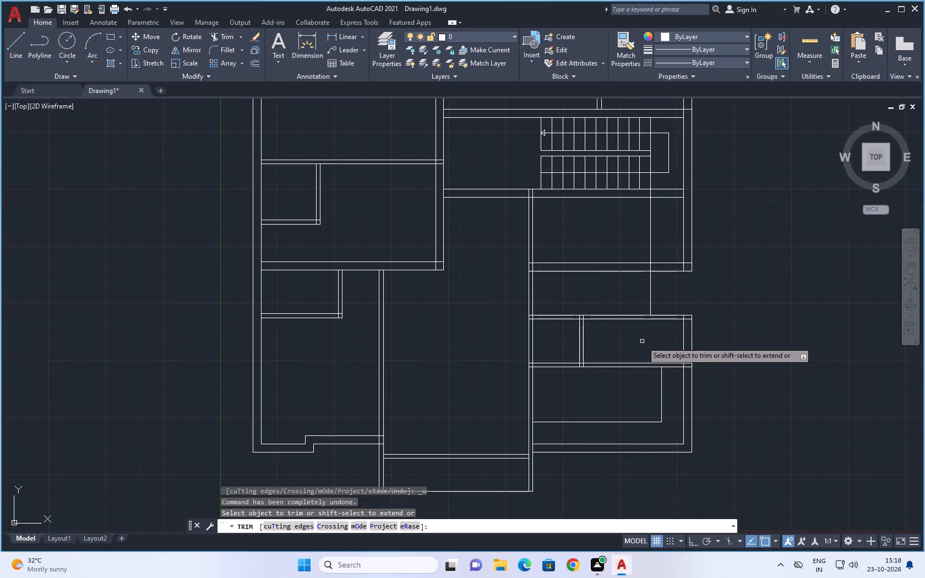
scroll(644, 343, up, 1)
drag(601, 194, 598, 242)
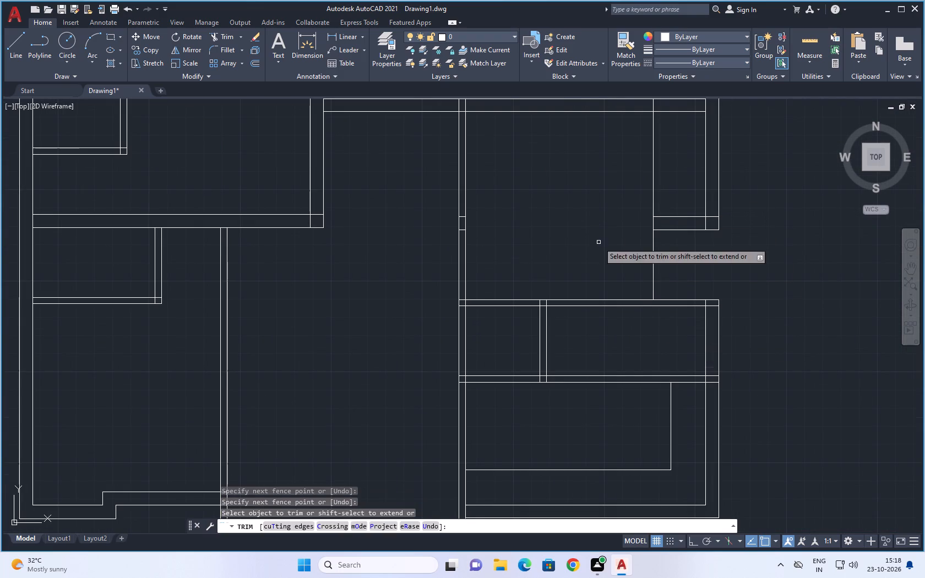
Examine the overall floor plan around the staircase and the trimmed room, and quick-measure the outer wall of the small upper-right room.
scroll(752, 269, down, 1)
middle_drag(763, 276, 725, 274)
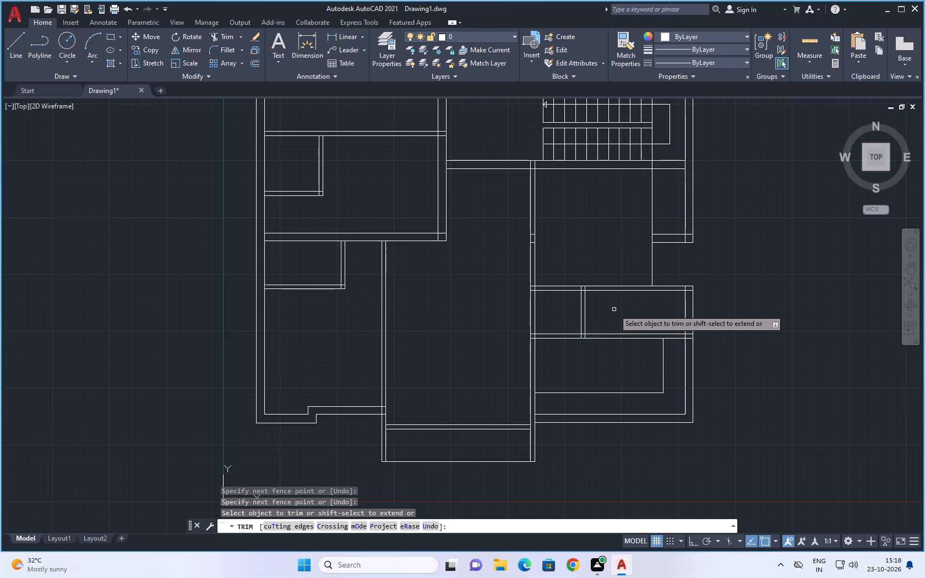
middle_drag(614, 309, 602, 303)
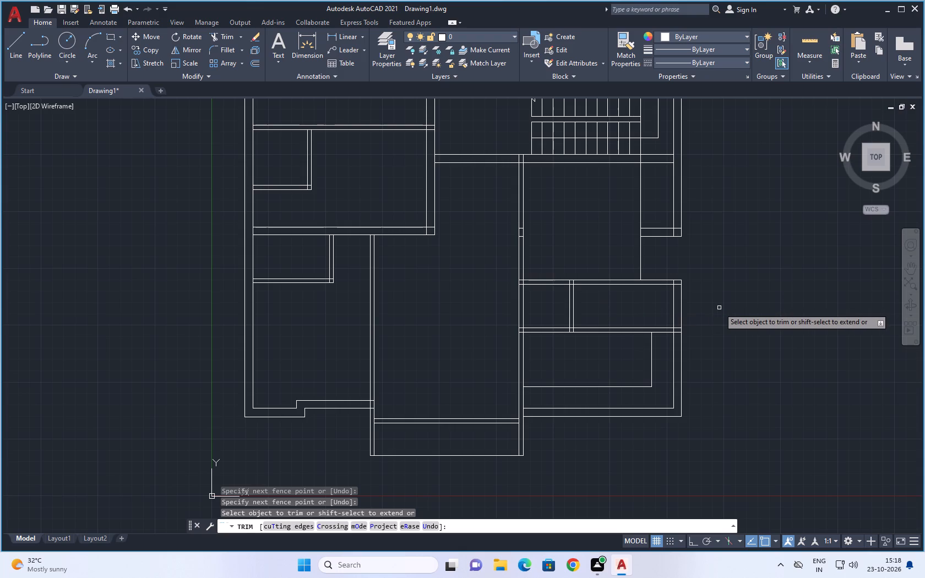
scroll(732, 241, down, 3)
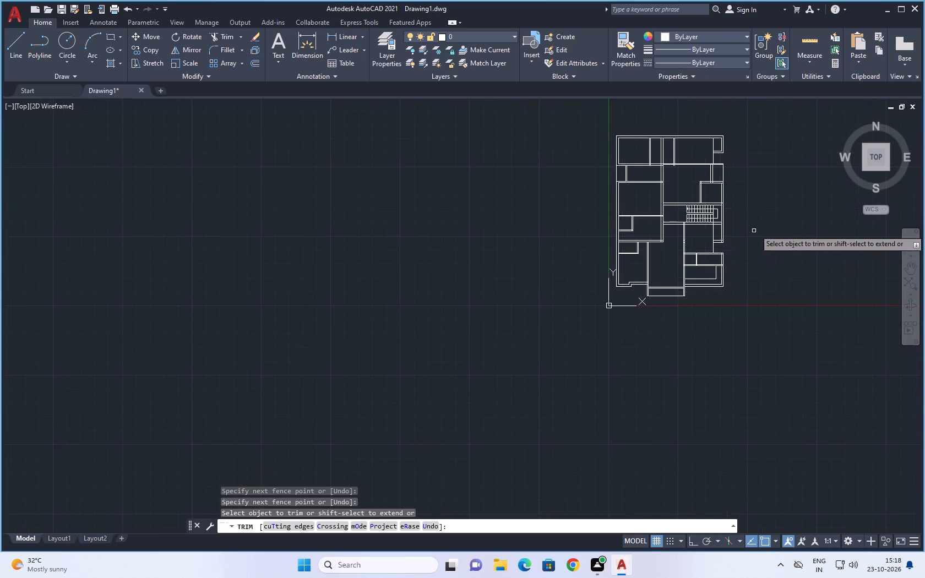
middle_drag(755, 229, 708, 299)
scroll(666, 264, up, 4)
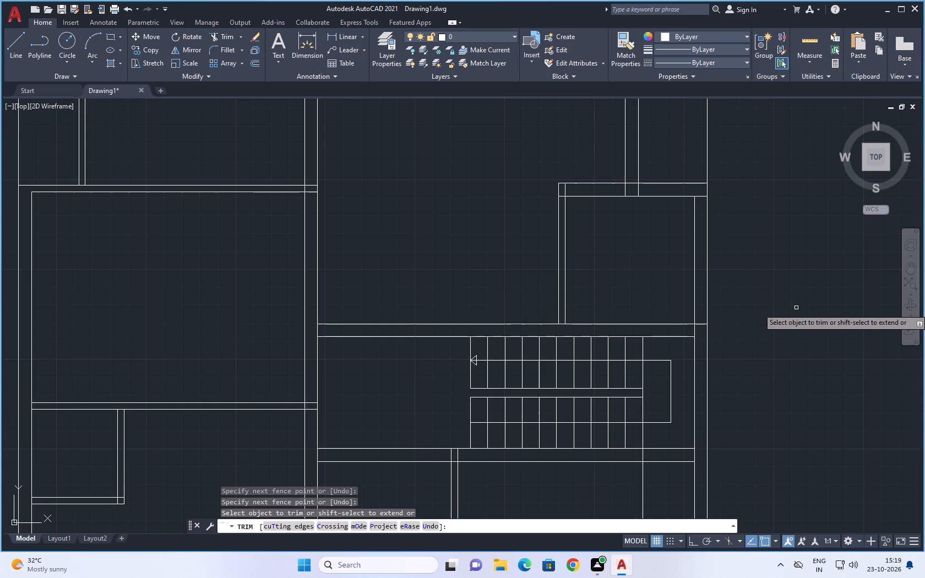
scroll(768, 290, down, 2)
middle_drag(781, 289, 720, 290)
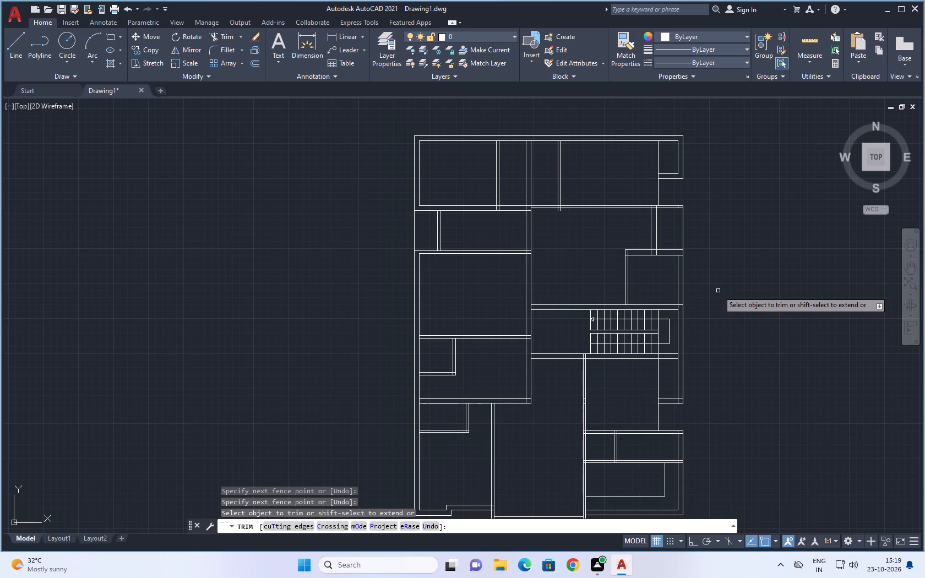
click(807, 40)
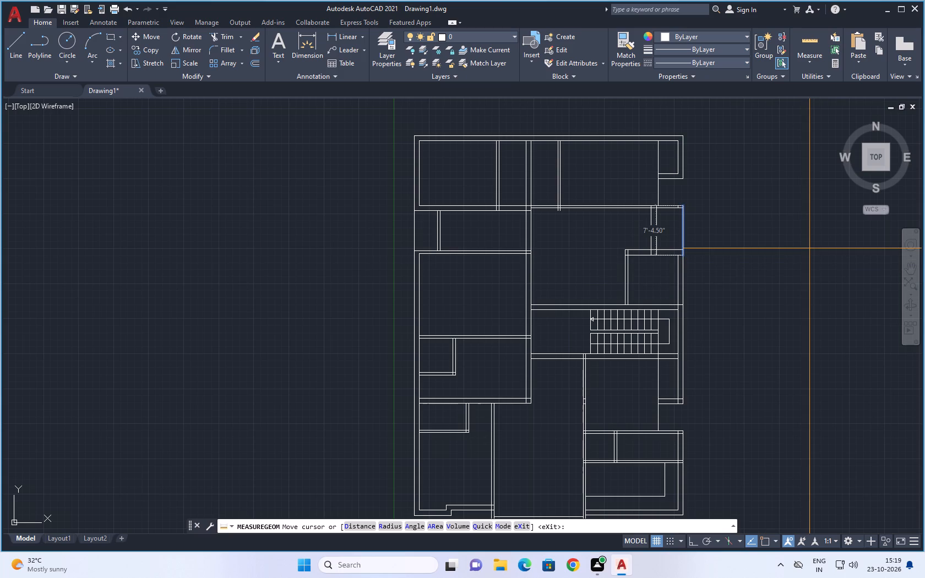
key(Escape)
key(Escape)
Break the staircase's upper wall line at the point where the right-hand line of the partition above meets it.
scroll(798, 275, down, 2)
middle_drag(797, 296, 761, 313)
scroll(719, 316, up, 2)
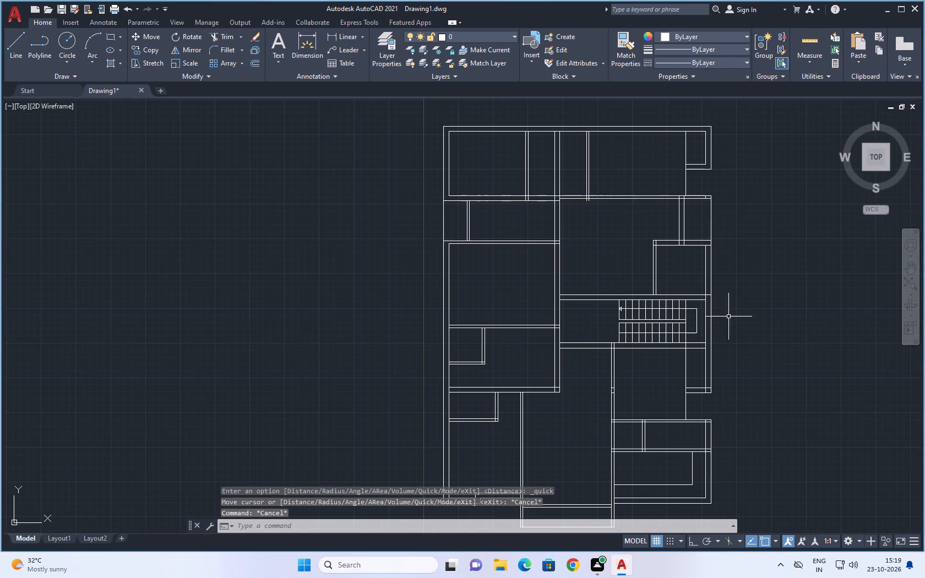
middle_drag(770, 315, 761, 256)
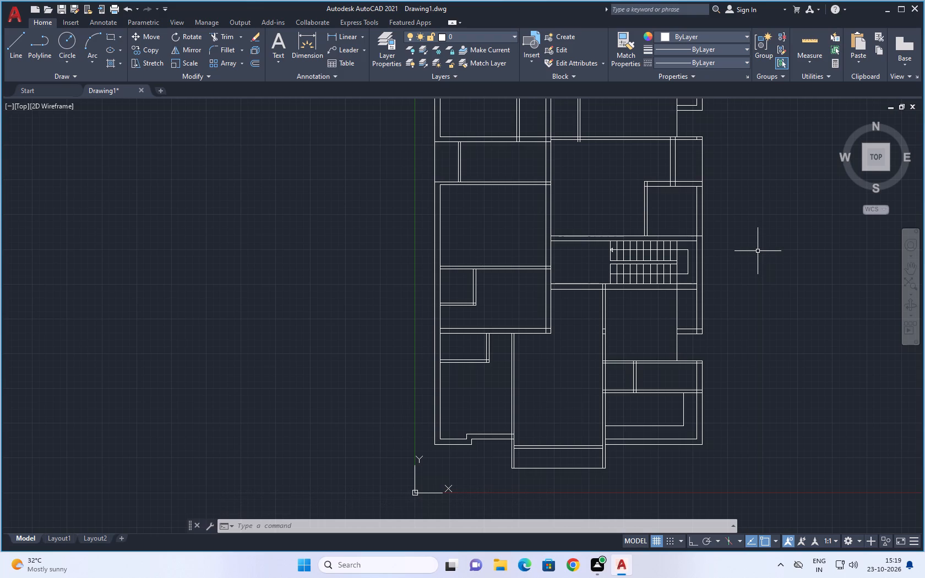
scroll(715, 250, up, 1)
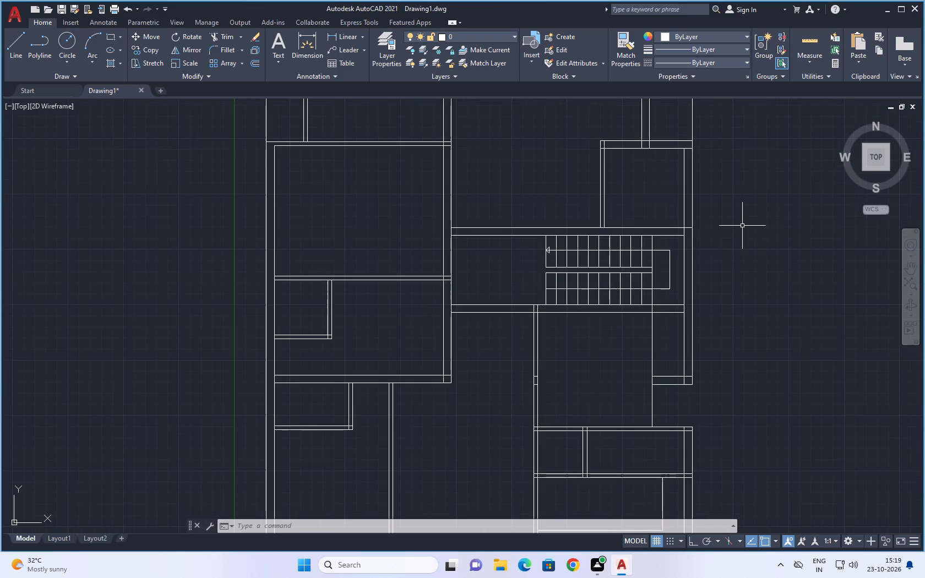
key(Escape)
key(Escape)
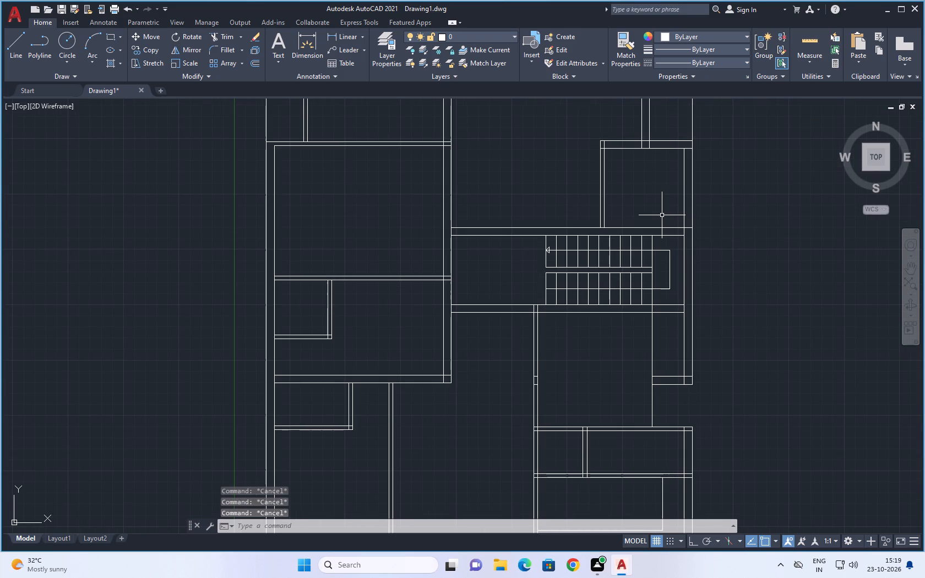
text(BRE)
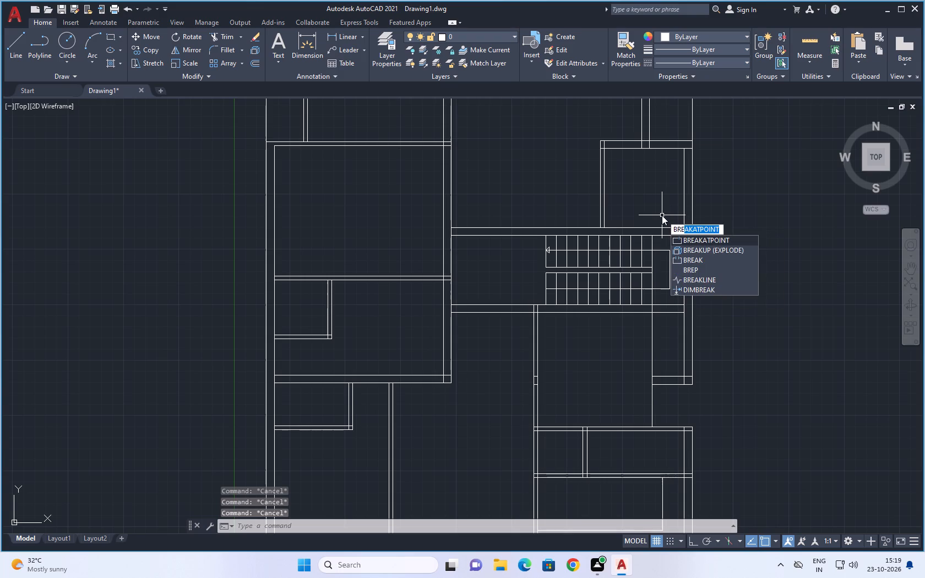
click(710, 241)
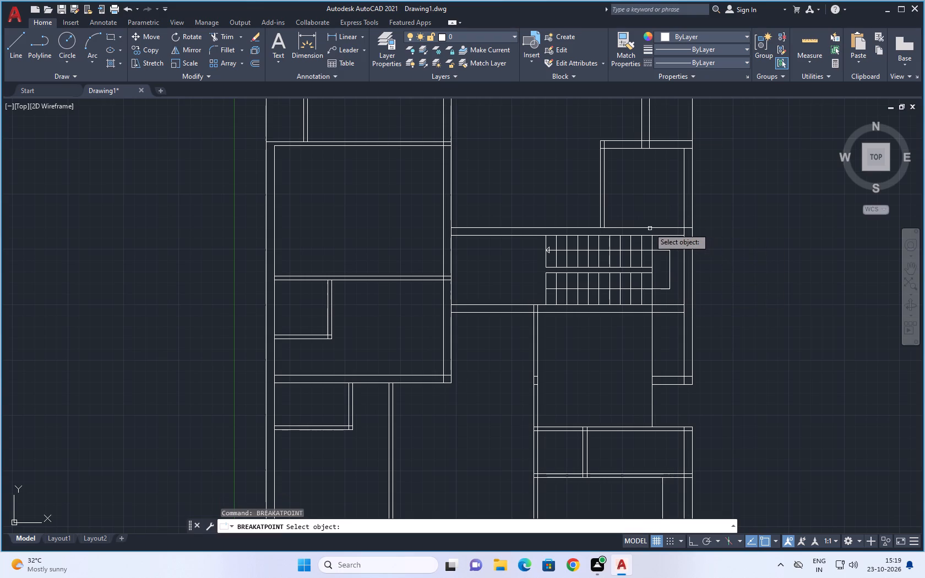
click(649, 228)
scroll(607, 236, up, 4)
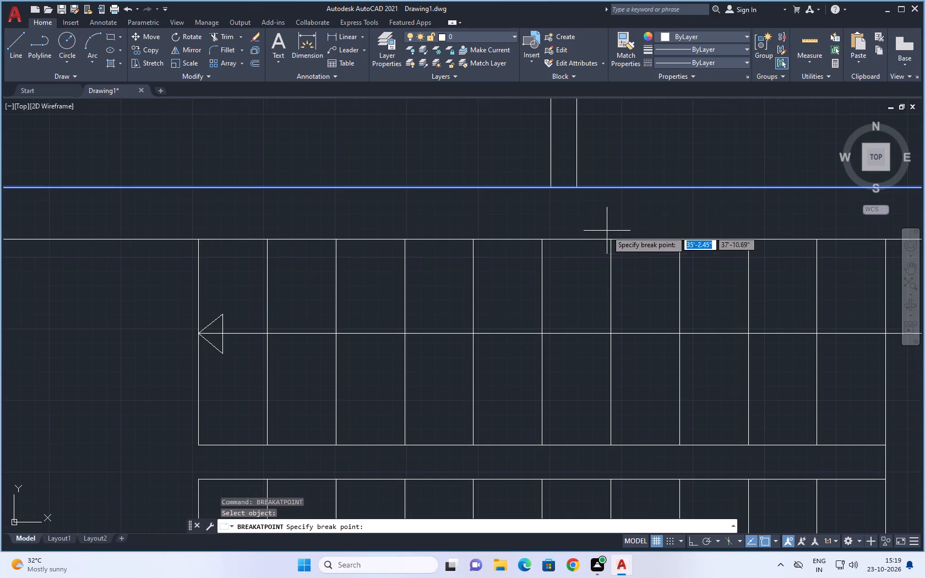
click(576, 188)
Offset the bottom wall line and the inner right-hand wall line of the small room above the staircase 2' into the room.
scroll(643, 197, down, 3)
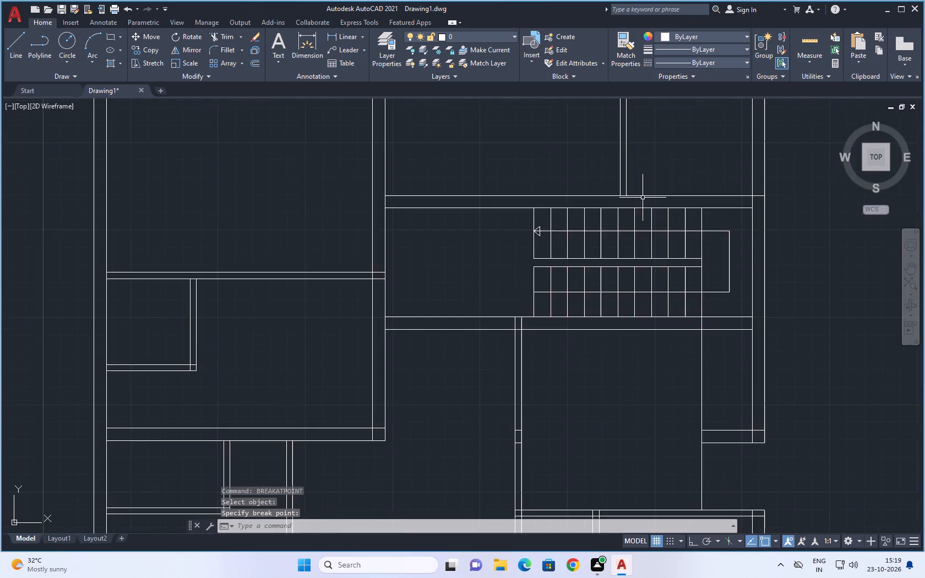
scroll(643, 198, down, 2)
middle_drag(753, 189, 672, 245)
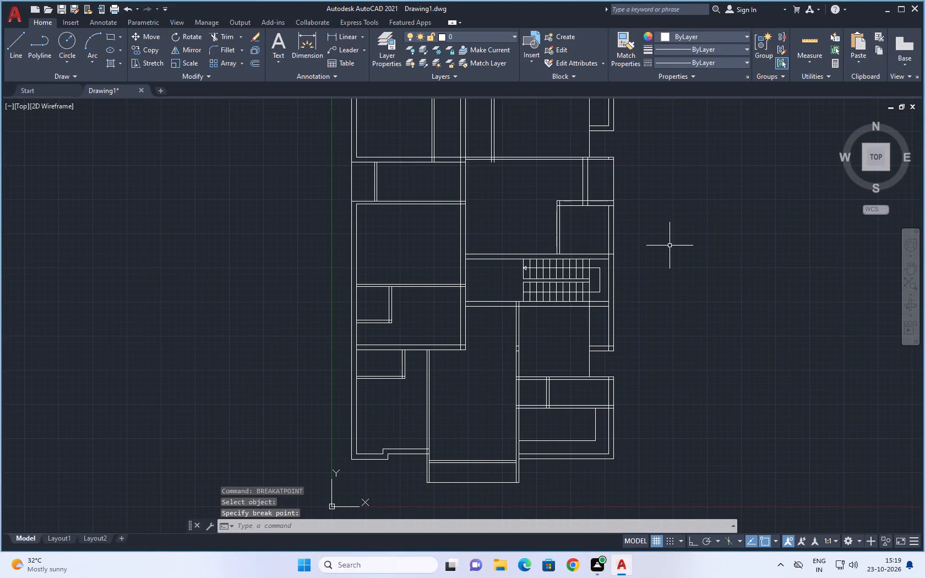
key(Escape)
key(Escape)
key(o)
key(Return)
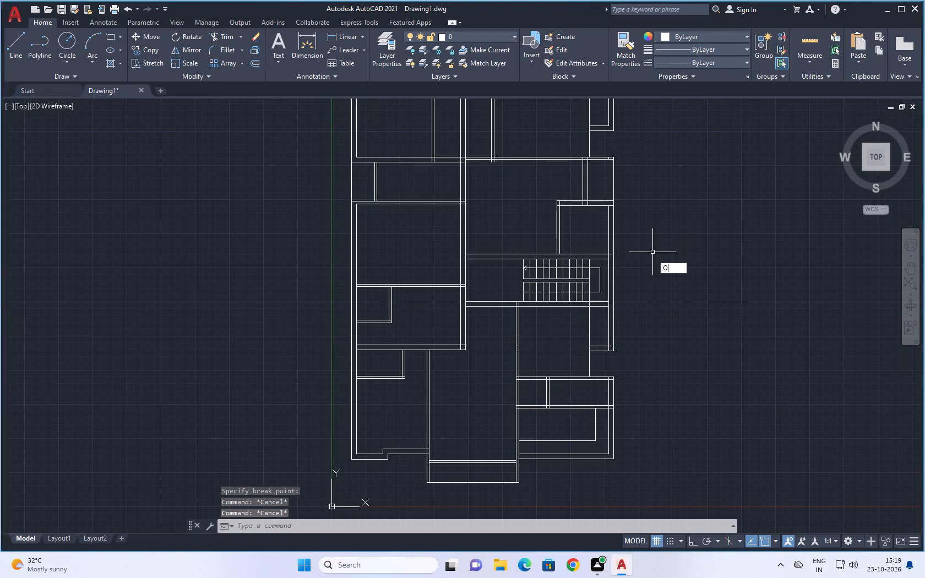
text(2')
key(Return)
scroll(625, 249, up, 3)
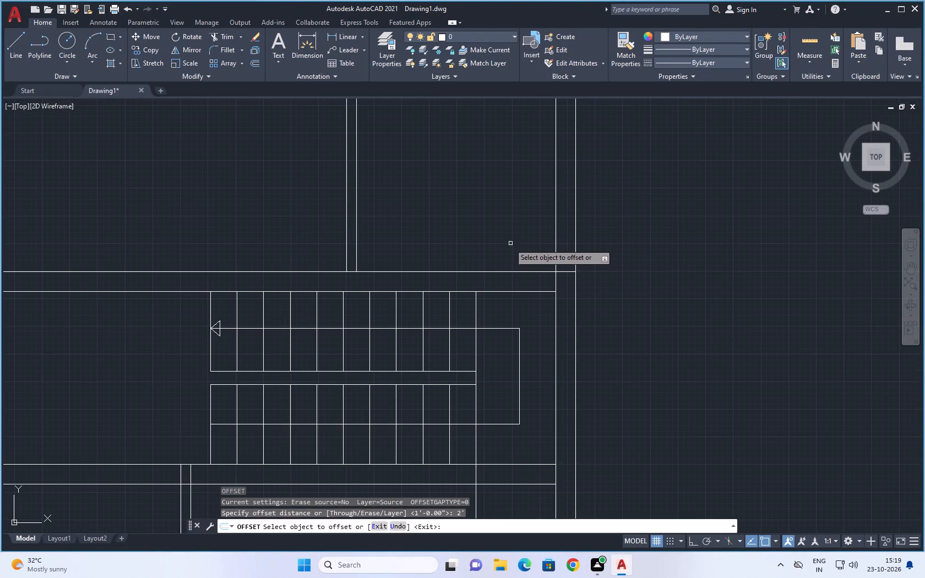
click(486, 272)
click(483, 237)
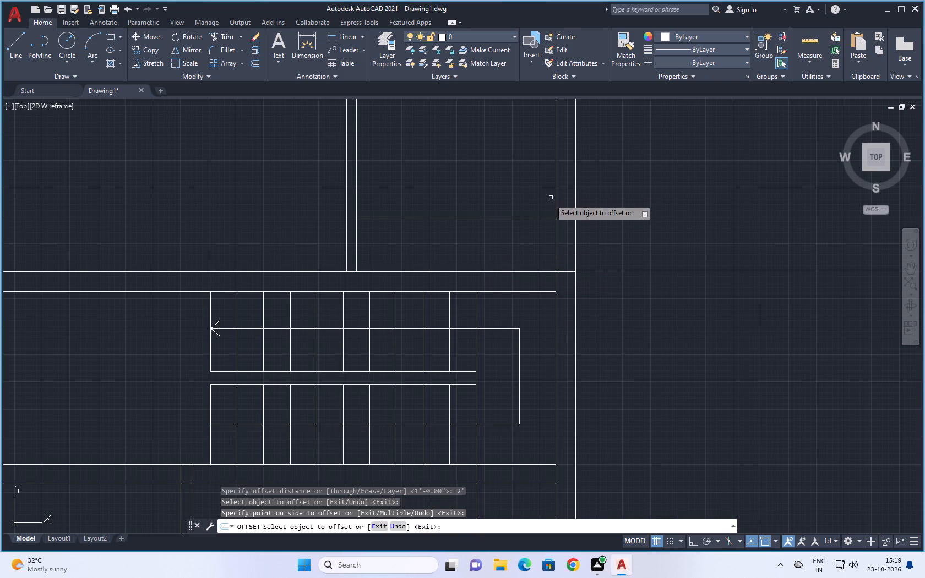
click(554, 189)
click(529, 192)
Trim the overshooting ends of the two 2' offset lines, including the piece inside the right-hand wall, to leave an L-shaped outline.
scroll(537, 188, down, 1)
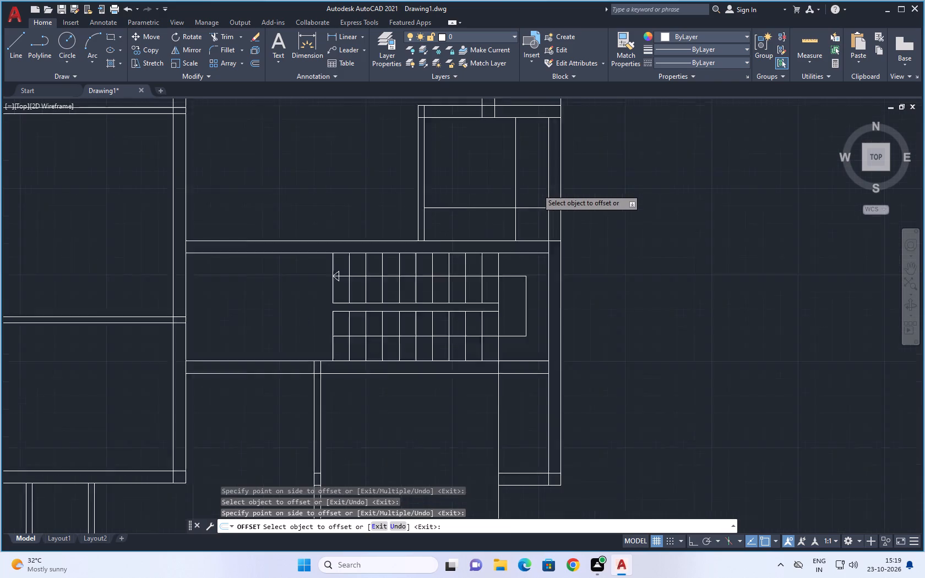
scroll(537, 189, down, 2)
middle_drag(630, 195, 569, 246)
click(232, 36)
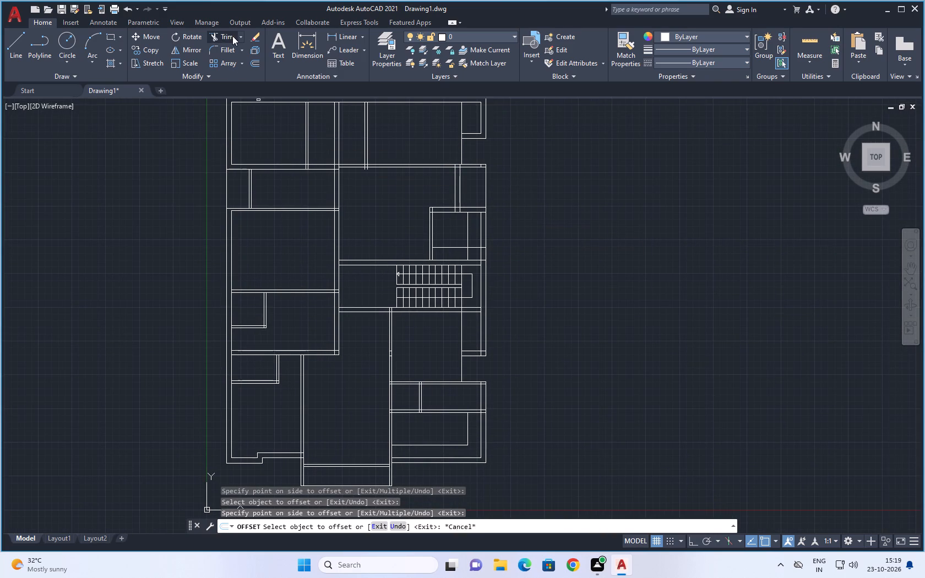
scroll(458, 272, up, 2)
drag(454, 229, 494, 216)
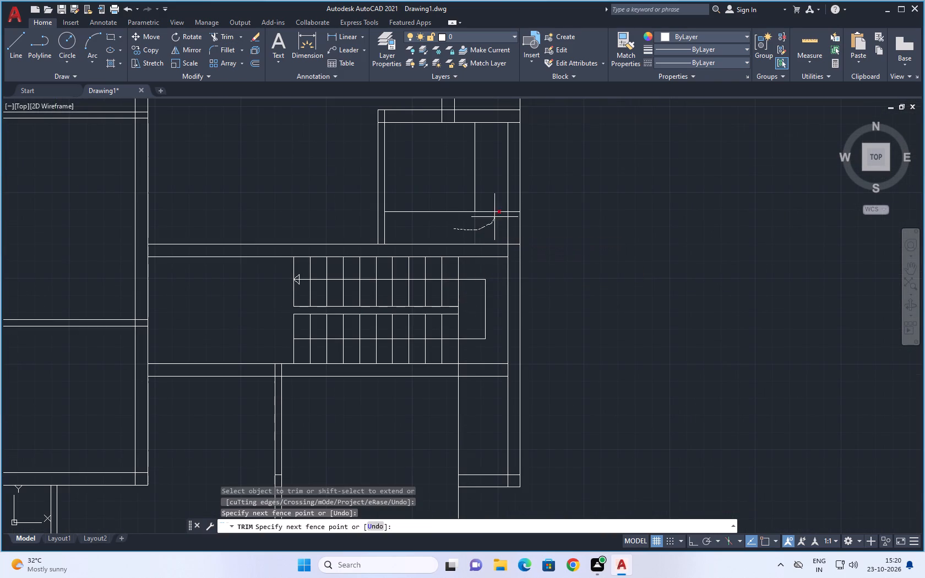
drag(494, 216, 493, 194)
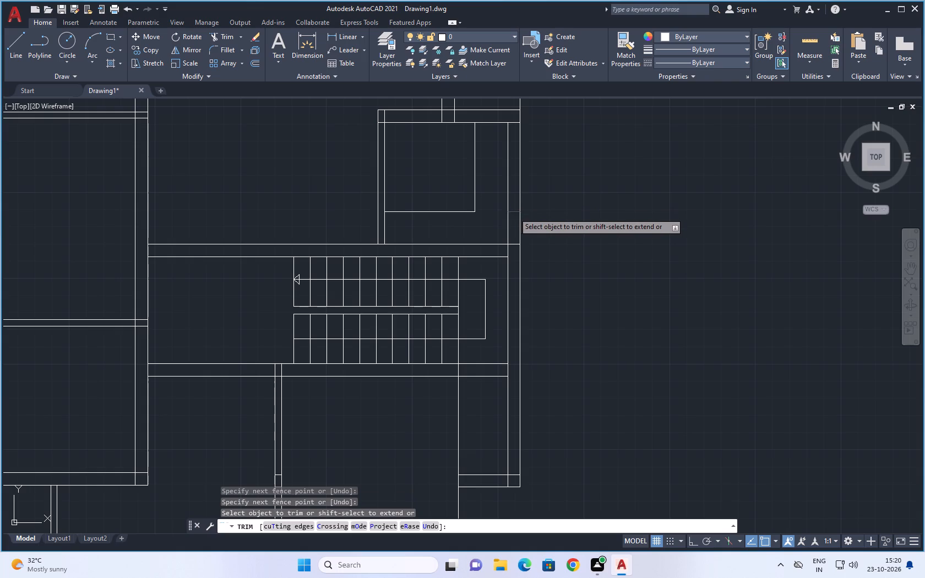
click(514, 212)
scroll(578, 225, down, 3)
middle_drag(616, 210, 621, 259)
key(Escape)
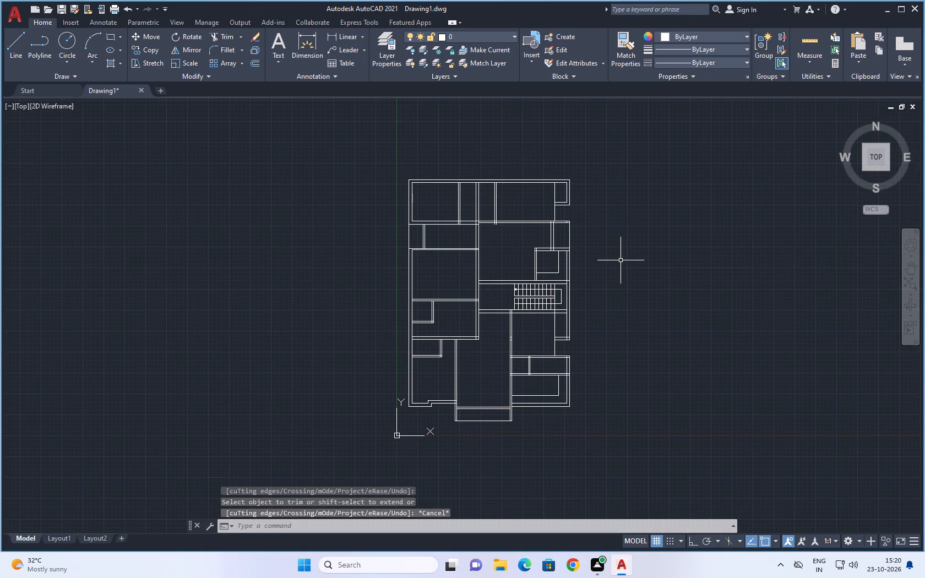
key(Escape)
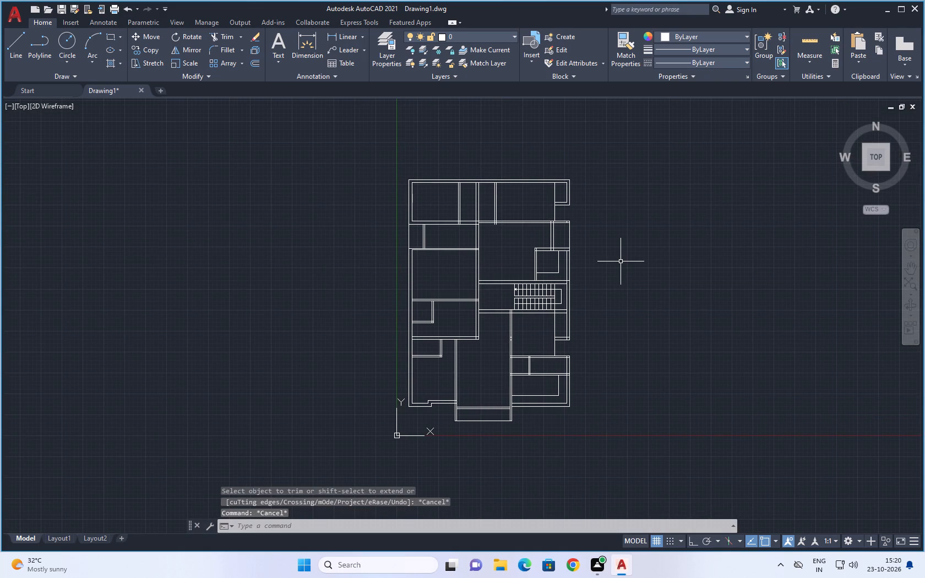
Examine the overall floor plan, including the L-shaped outline in the small room above the staircase.
scroll(622, 262, down, 2)
middle_drag(623, 260, 568, 281)
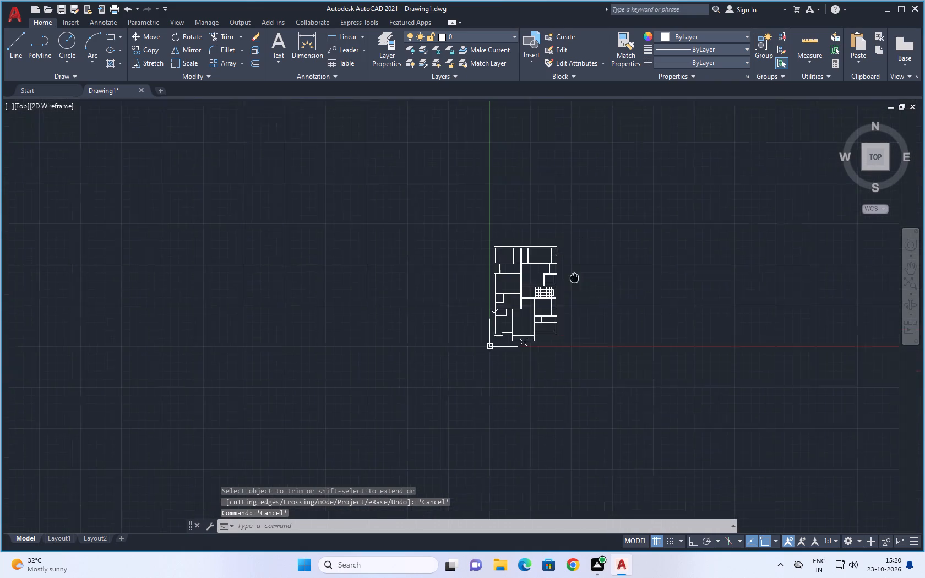
scroll(533, 287, up, 4)
middle_drag(641, 261, 576, 295)
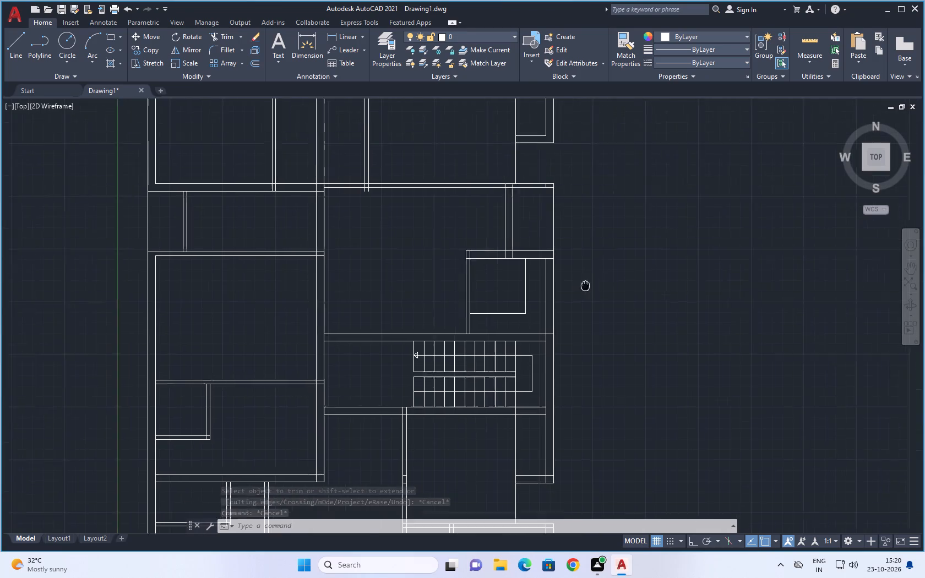
middle_drag(576, 295, 566, 305)
scroll(561, 291, down, 2)
middle_drag(590, 282, 577, 287)
scroll(577, 287, up, 1)
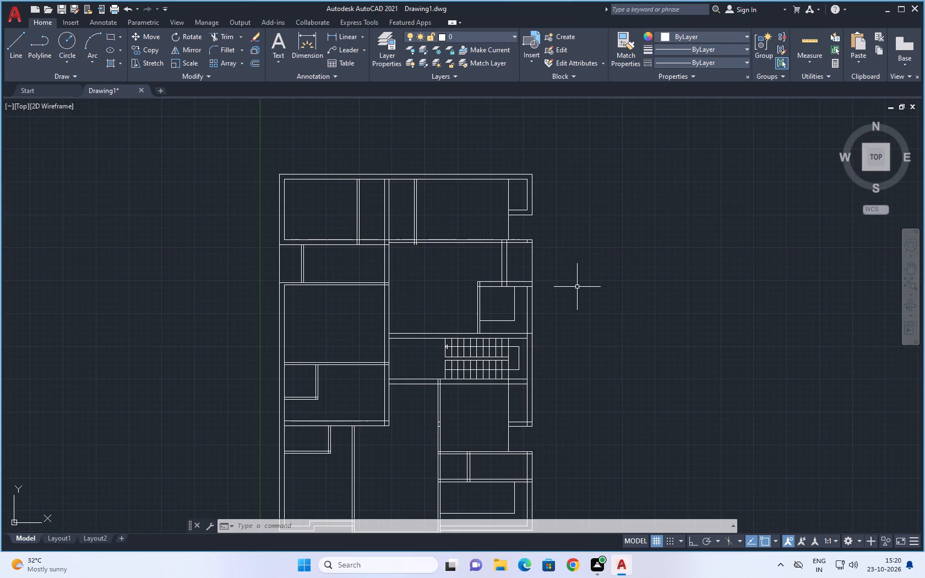
Select the walls and staircase of the floor plan with a crossing window spanning the full width of the plan.
scroll(577, 287, down, 2)
middle_drag(602, 312, 583, 281)
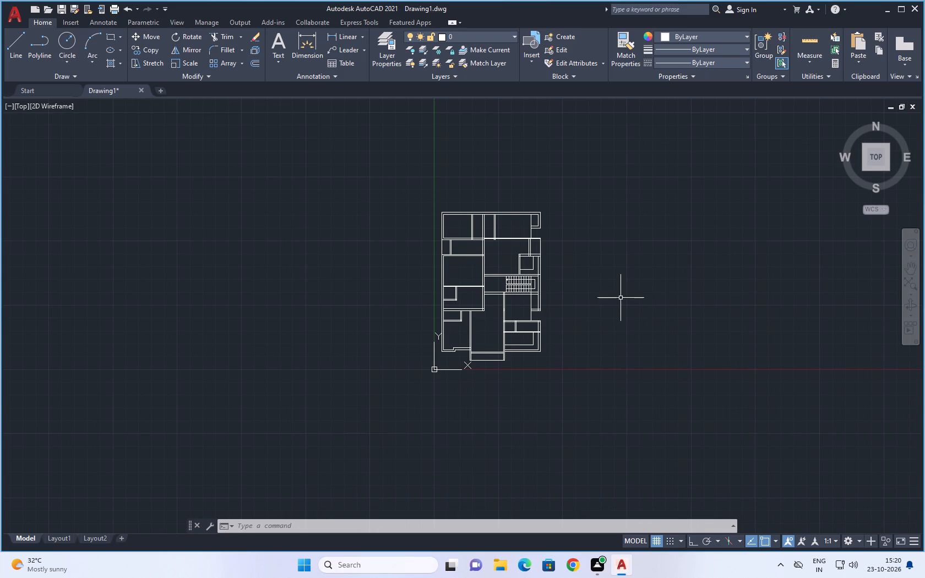
middle_drag(621, 299, 619, 316)
middle_drag(616, 339, 629, 323)
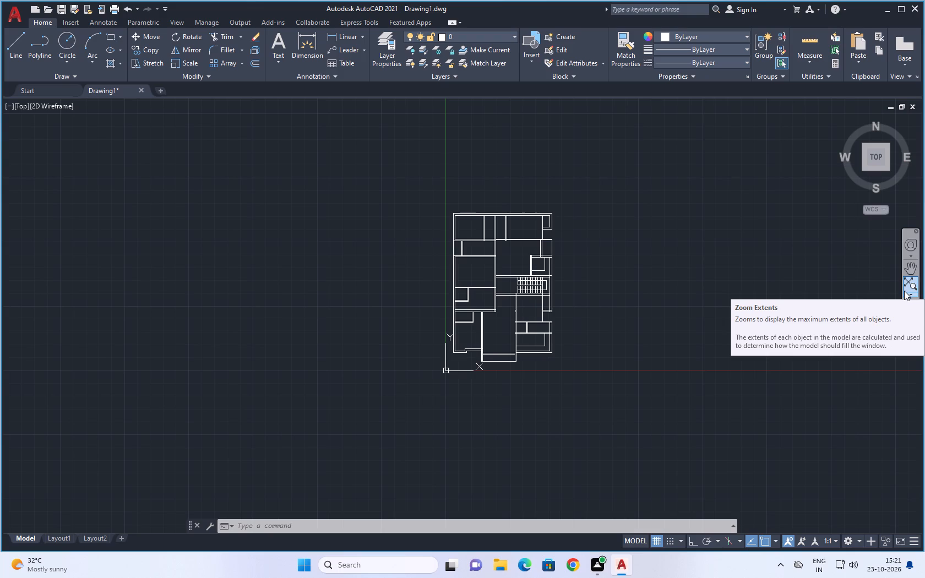
drag(676, 227, 689, 248)
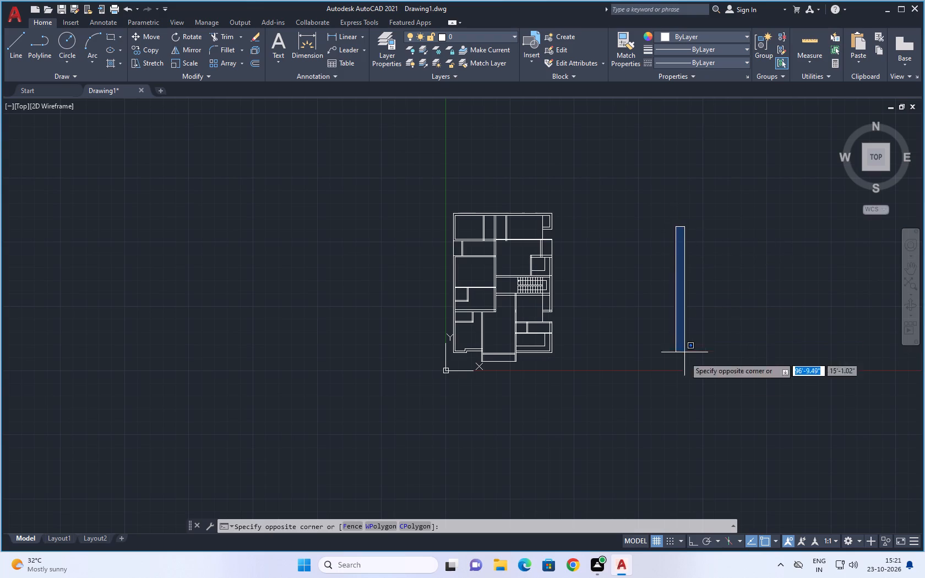
click(427, 339)
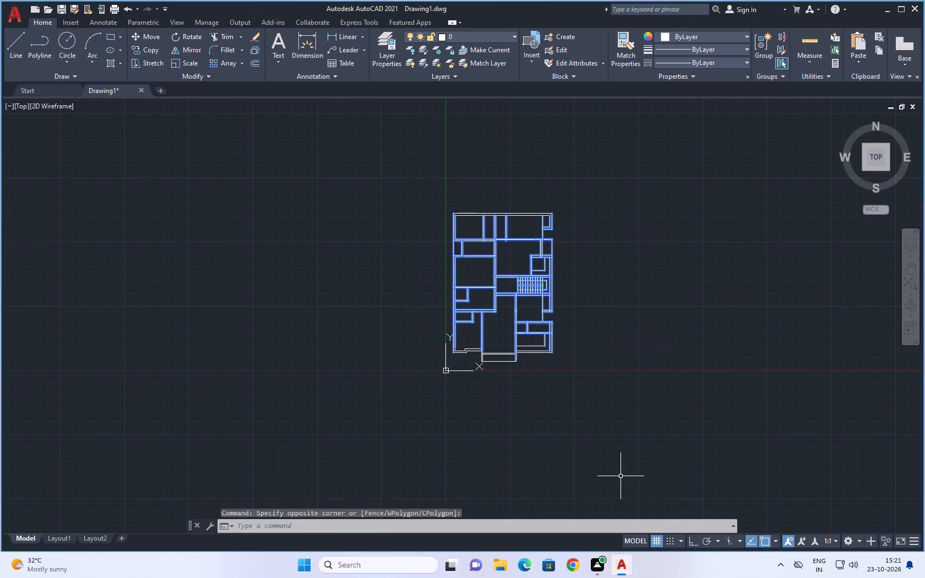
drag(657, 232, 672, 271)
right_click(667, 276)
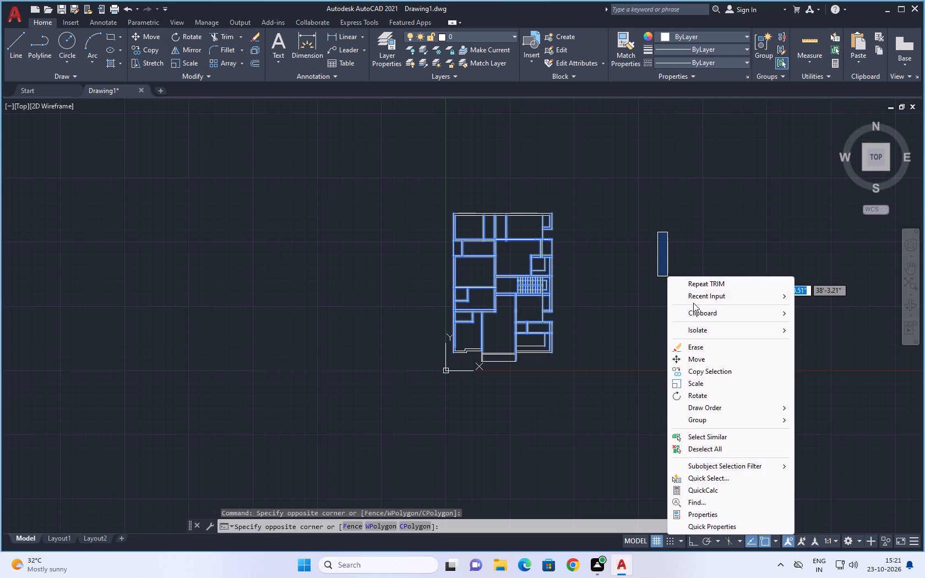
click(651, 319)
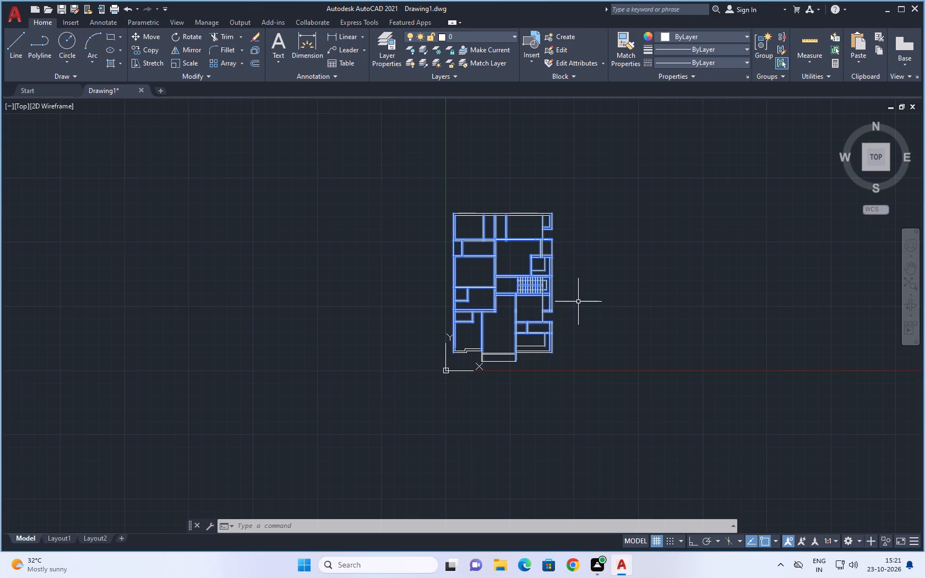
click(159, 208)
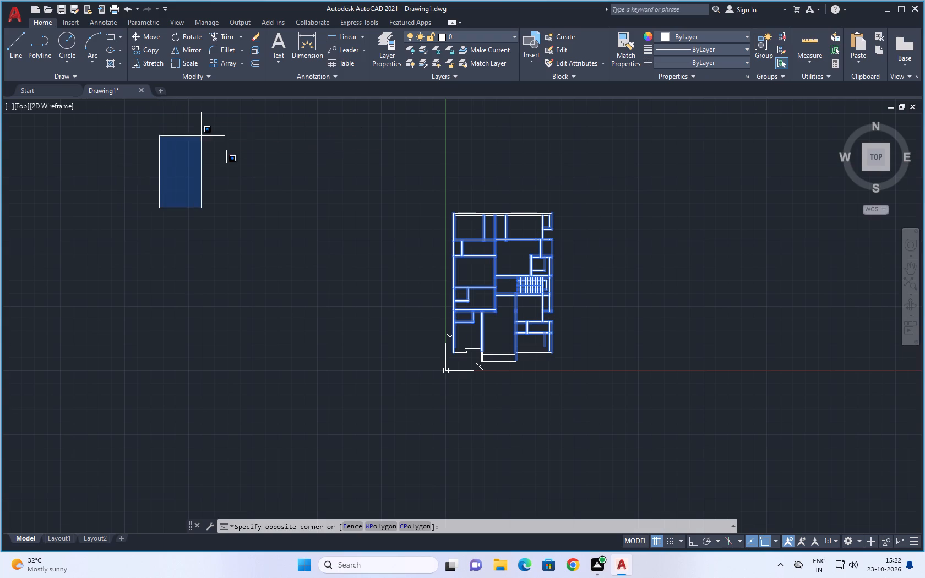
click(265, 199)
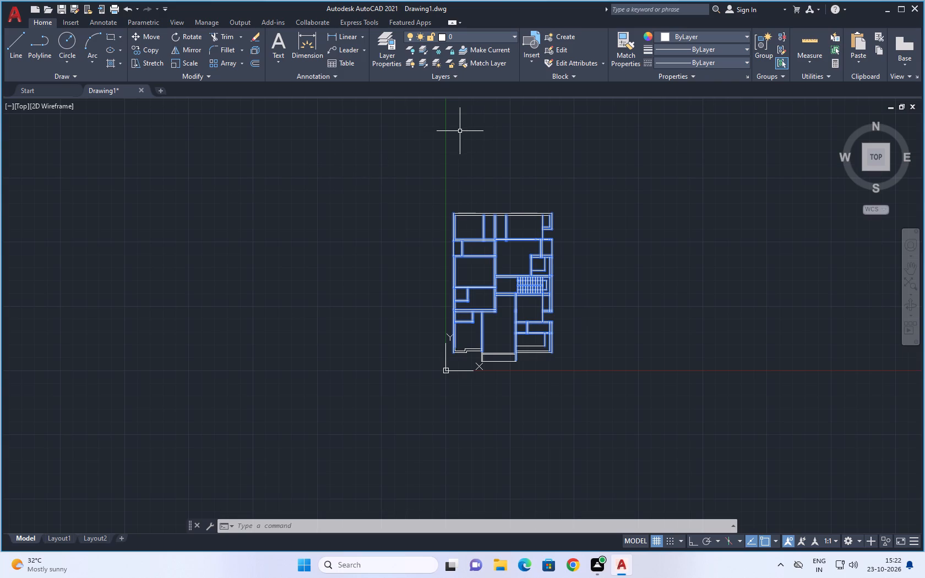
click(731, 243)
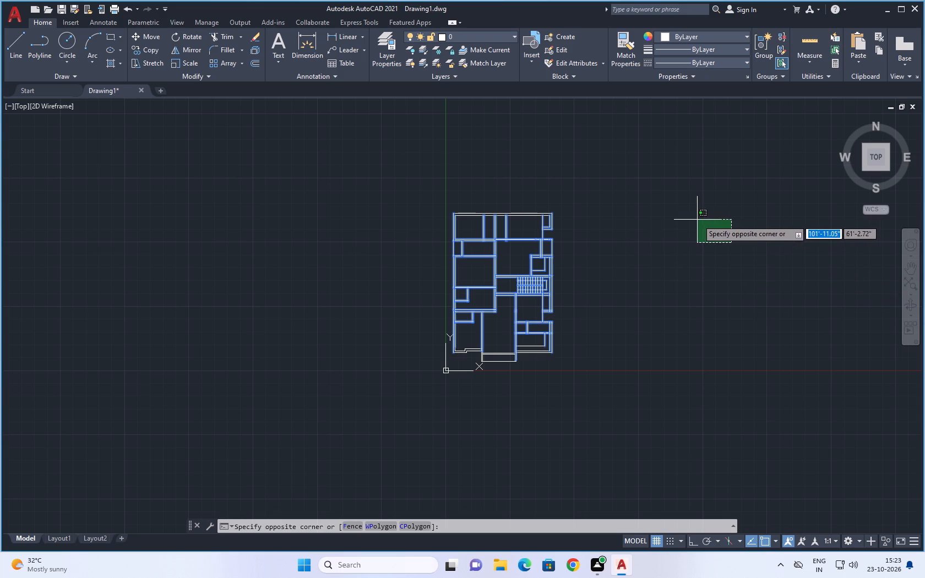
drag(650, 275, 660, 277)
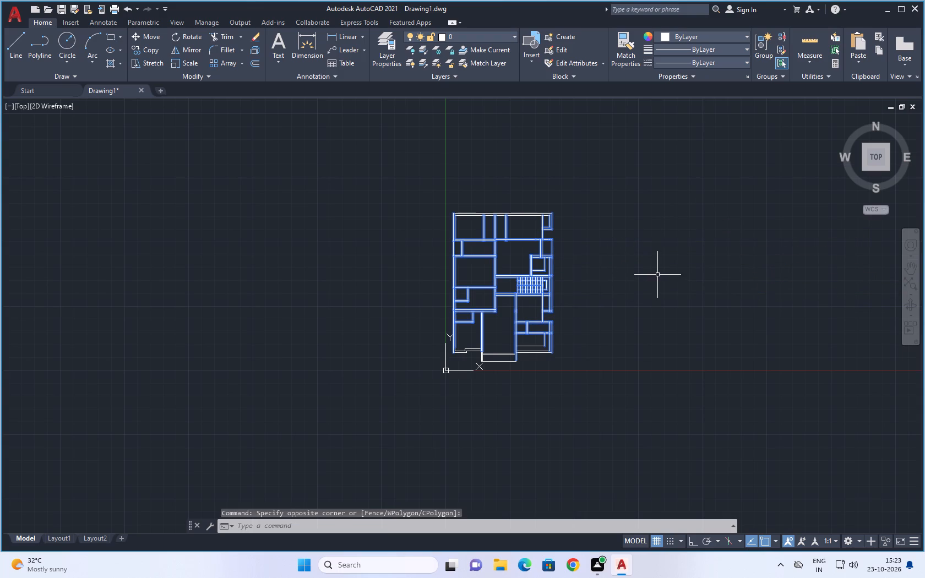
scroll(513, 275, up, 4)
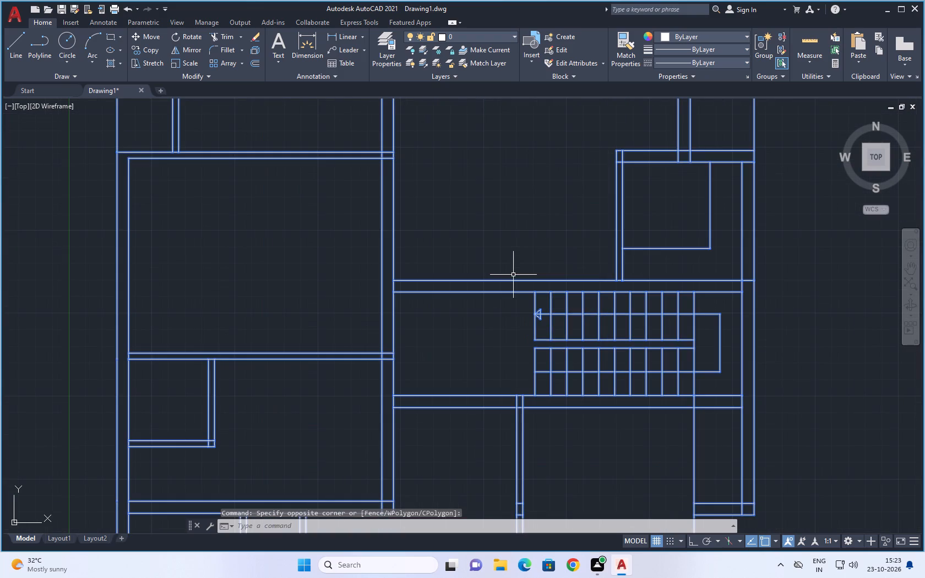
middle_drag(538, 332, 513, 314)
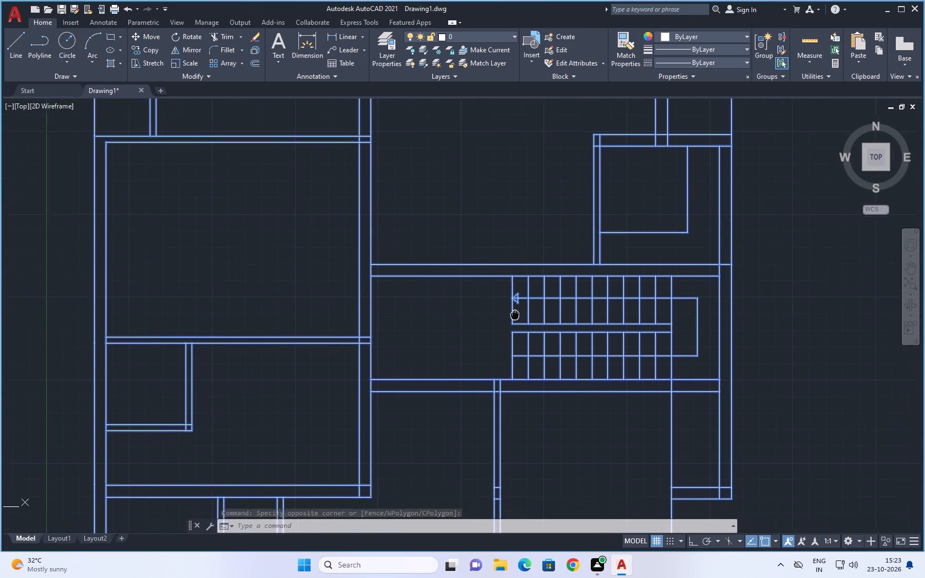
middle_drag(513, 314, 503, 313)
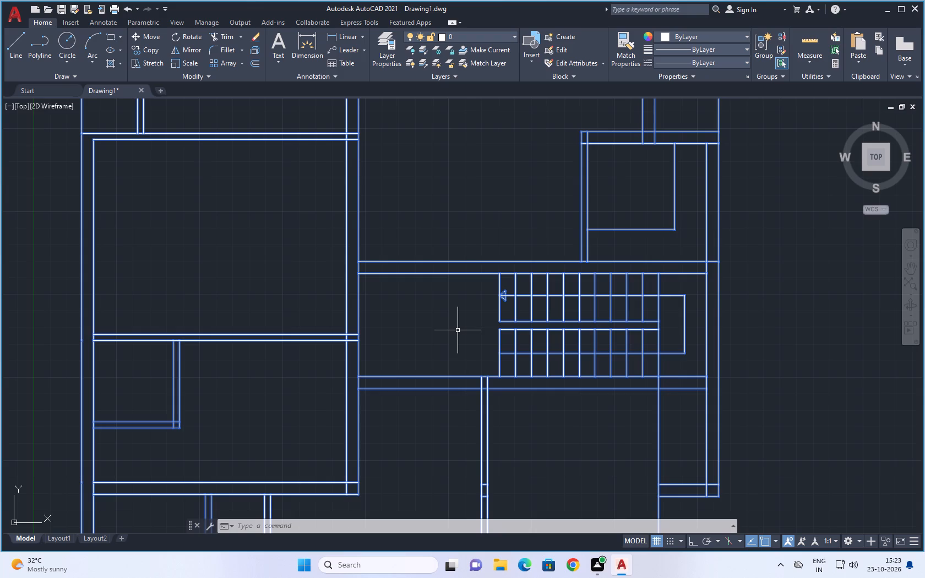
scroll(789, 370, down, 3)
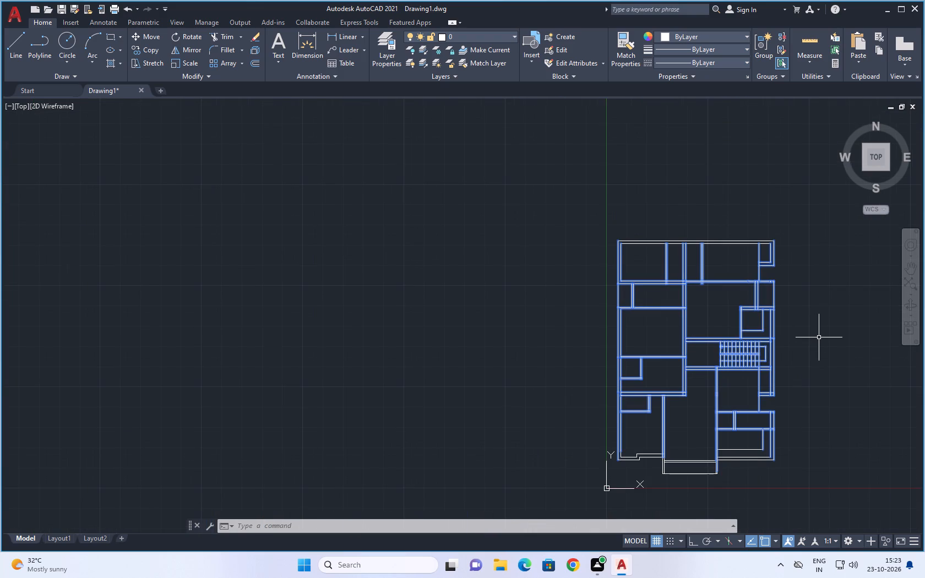
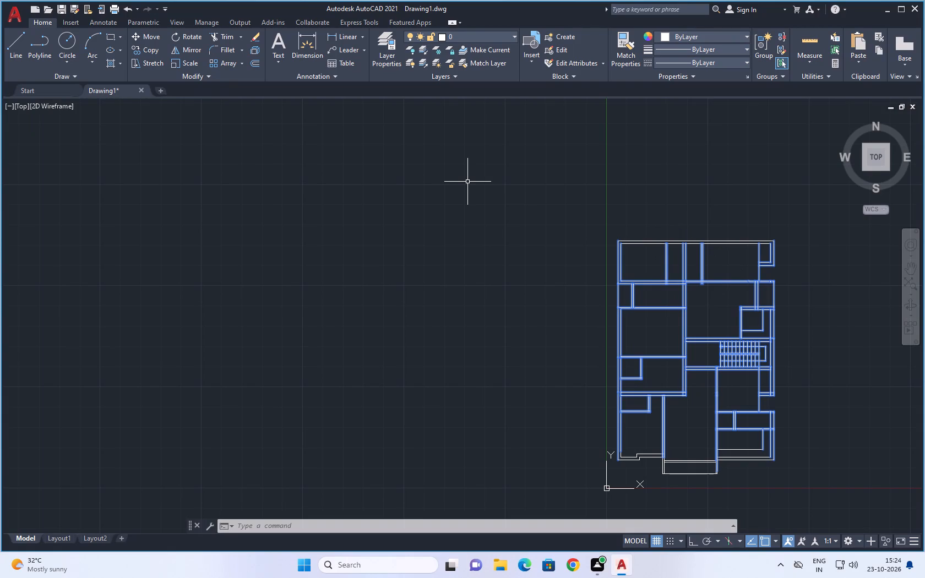
Check the staircase with Quick measure, covering its tread spacing, the gap between the two flights and the landing beside them.
scroll(738, 336, up, 2)
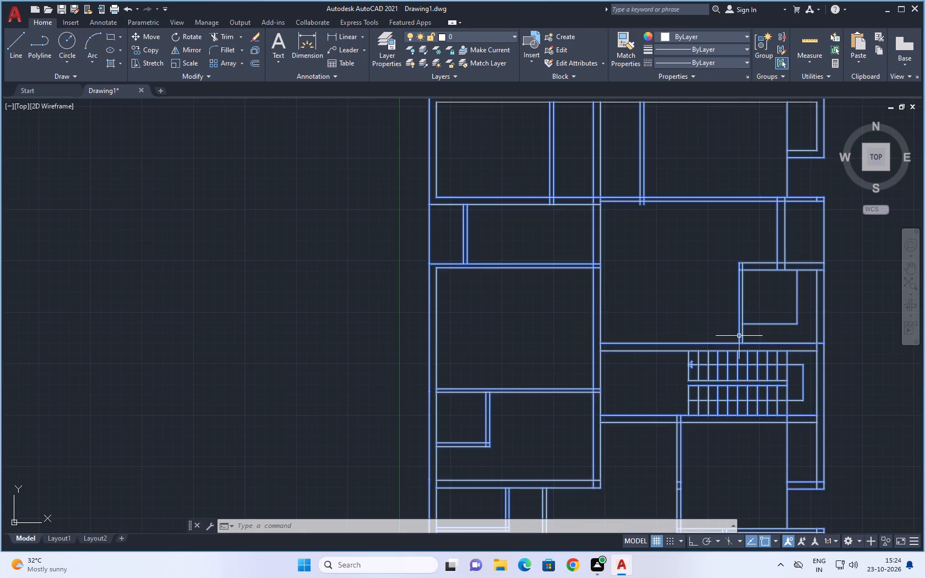
scroll(739, 336, up, 2)
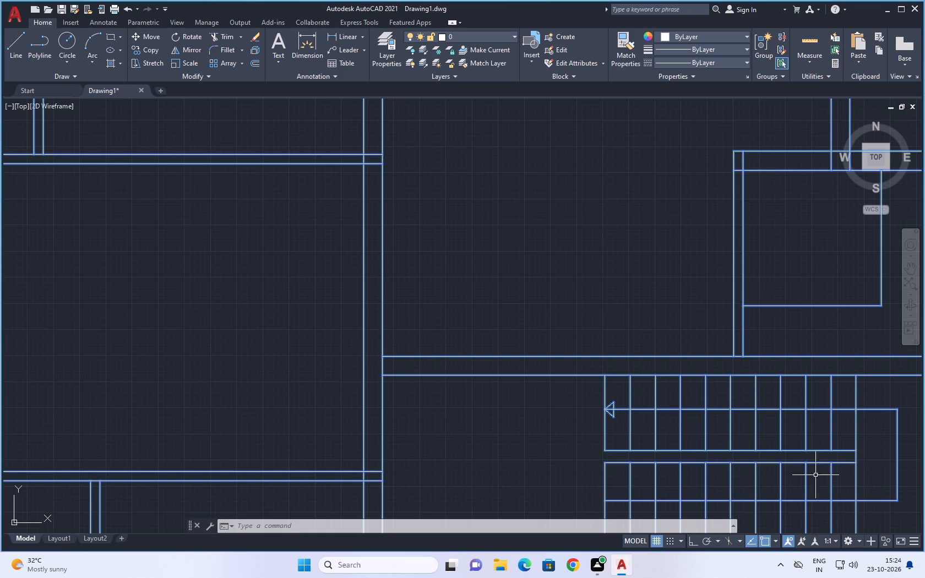
scroll(610, 370, down, 1)
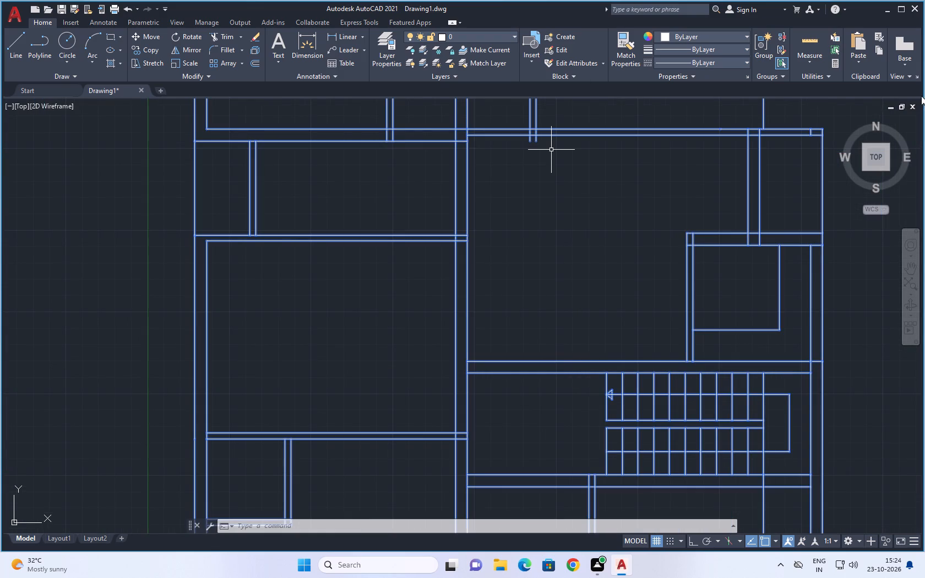
click(812, 46)
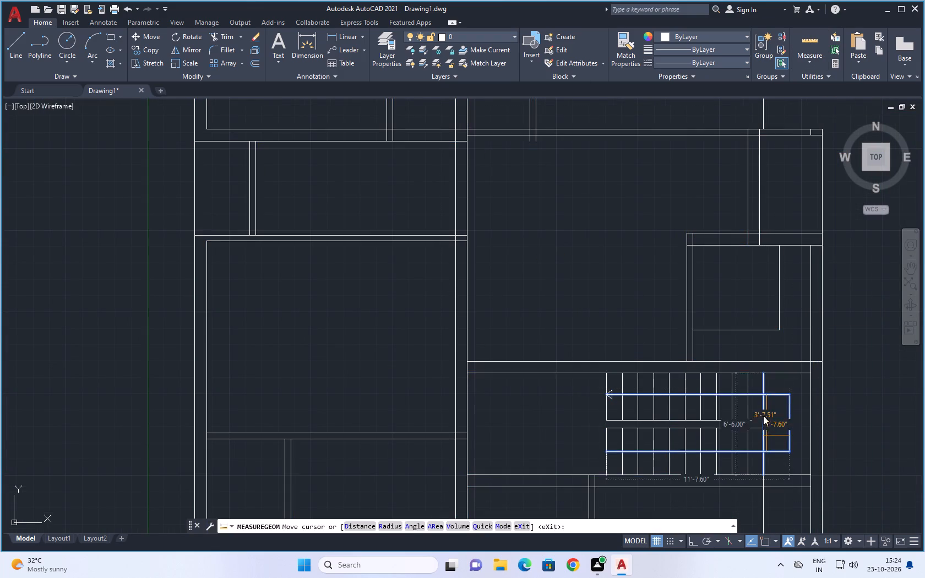
scroll(751, 380, up, 4)
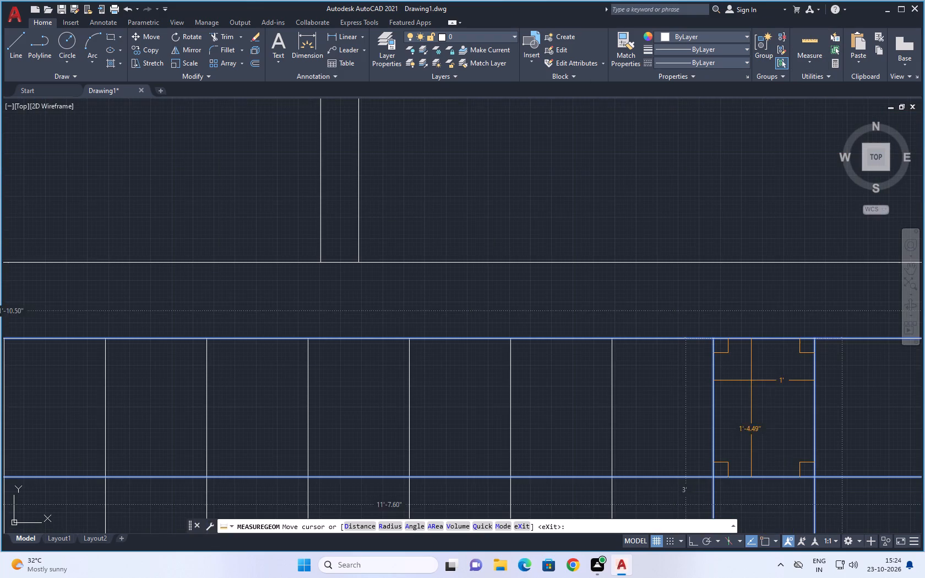
scroll(751, 380, up, 1)
scroll(751, 383, down, 1)
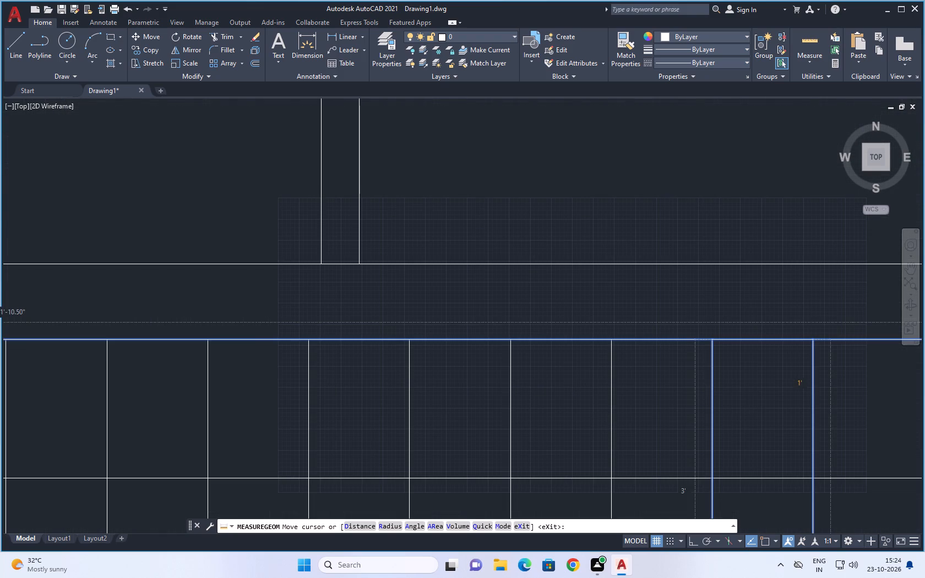
scroll(751, 383, down, 3)
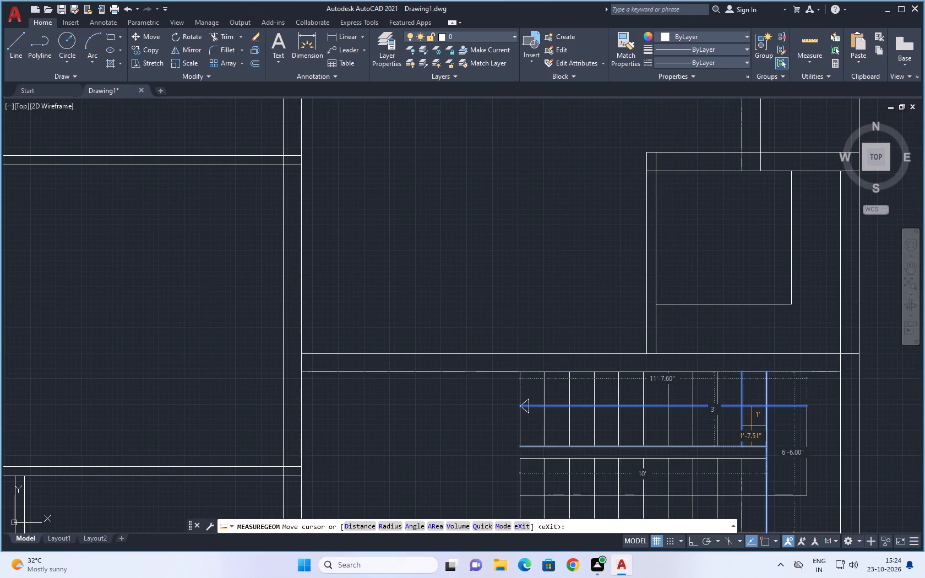
scroll(760, 450, up, 1)
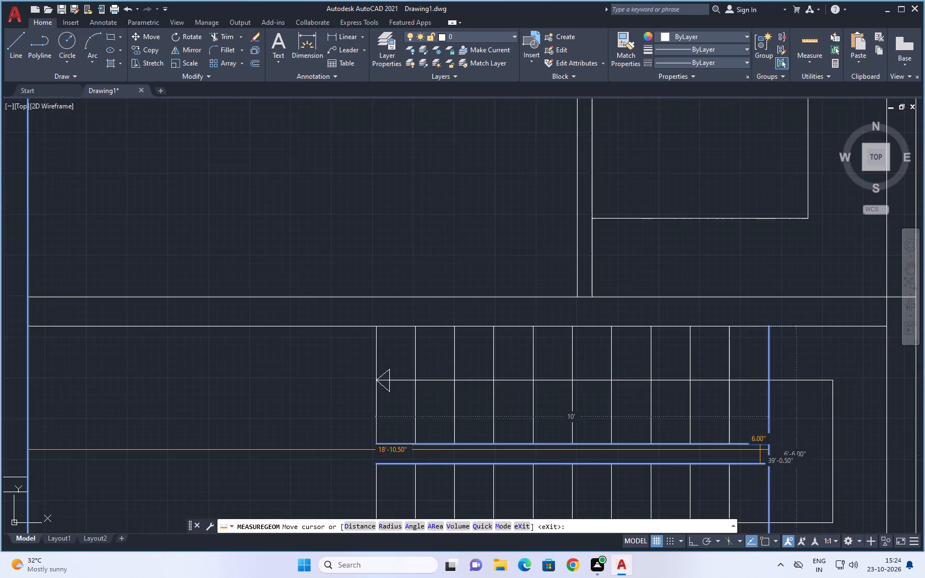
scroll(760, 450, up, 3)
scroll(759, 440, down, 4)
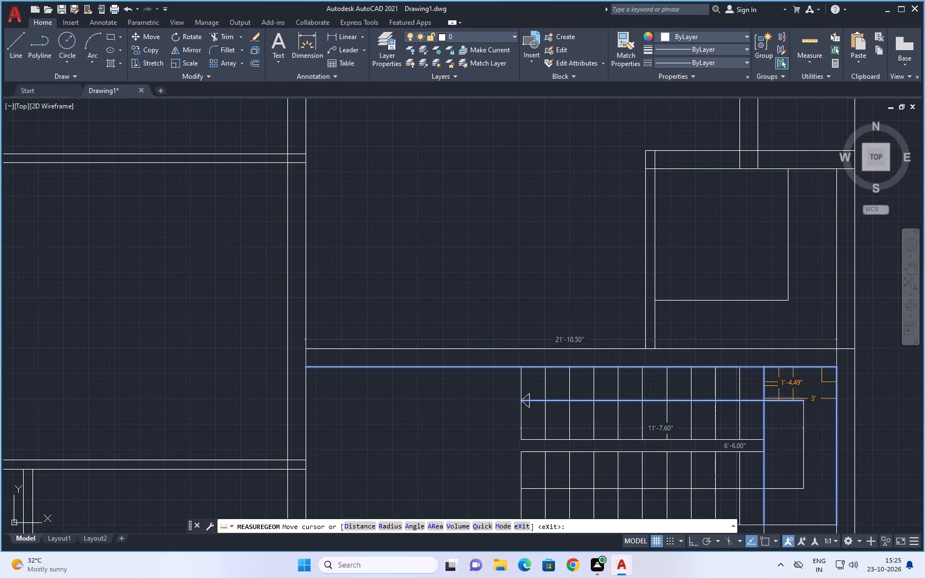
scroll(795, 390, up, 1)
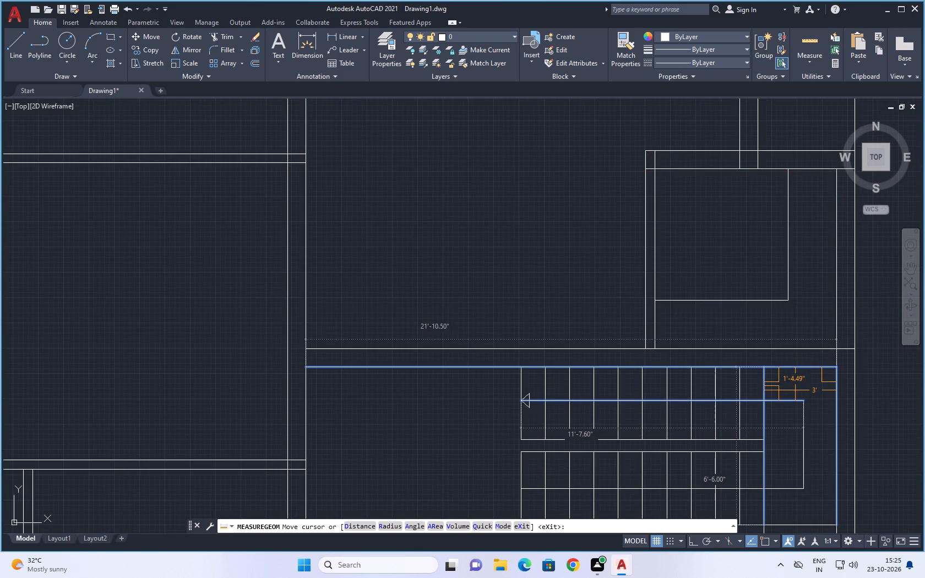
scroll(795, 390, down, 3)
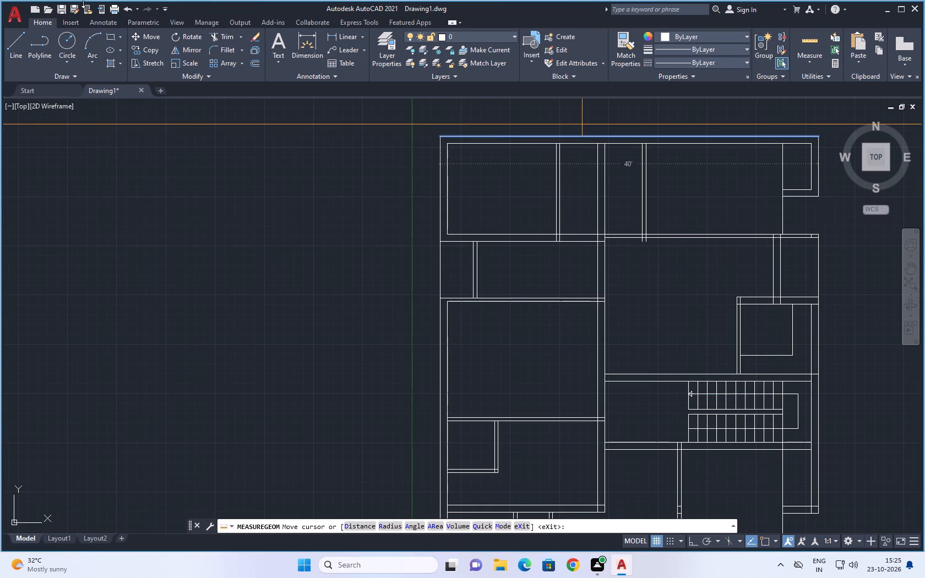
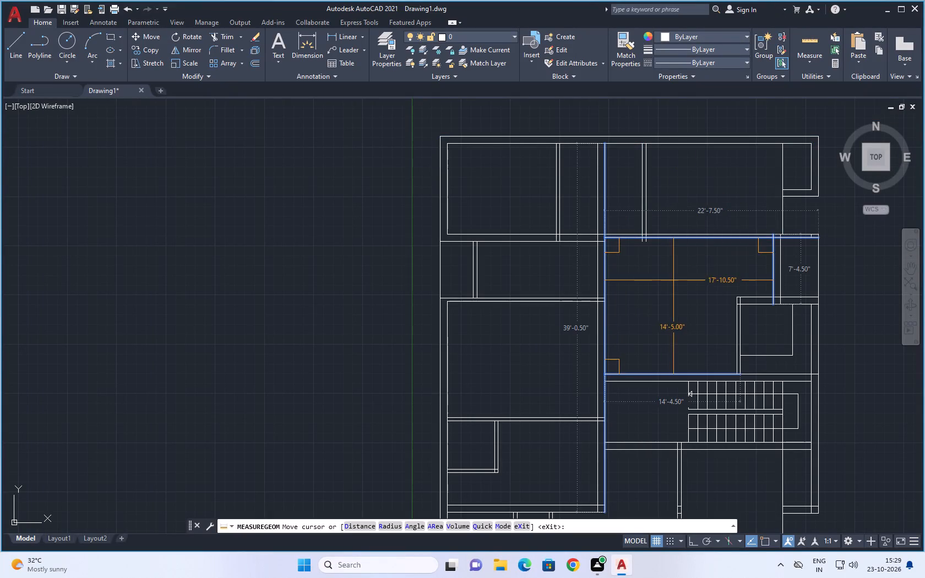
End the quick measurement and look over the whole floor plan, examining the room layout, walls and staircase area.
key(Escape)
key(Escape)
scroll(678, 281, down, 2)
middle_drag(766, 298, 719, 230)
scroll(741, 291, up, 1)
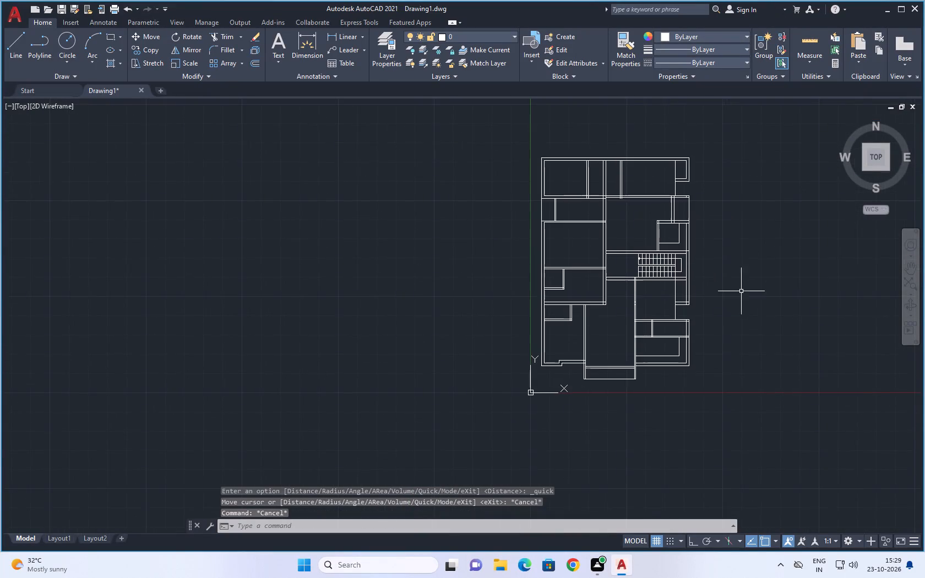
middle_drag(738, 292, 703, 279)
middle_drag(700, 265, 727, 306)
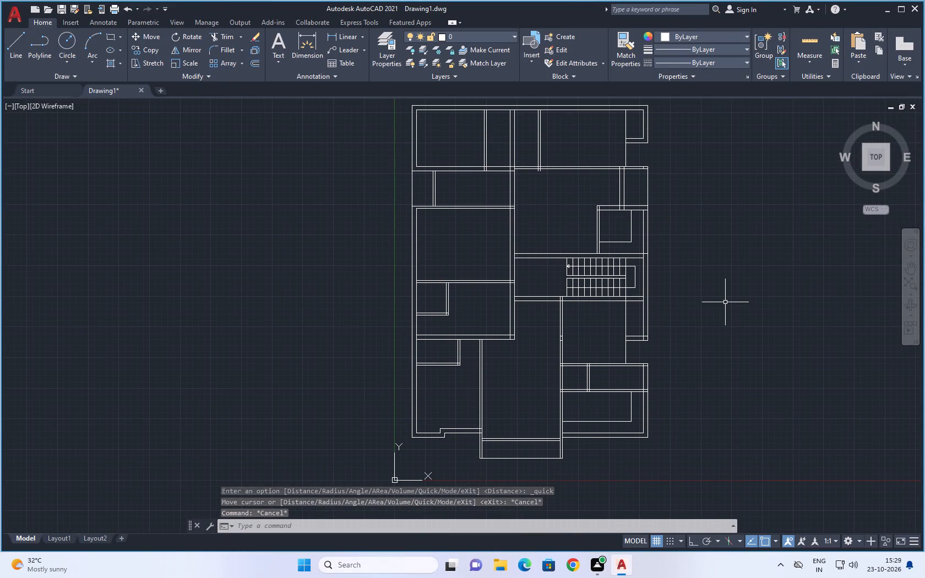
key(Escape)
key(Escape)
middle_drag(719, 283, 720, 295)
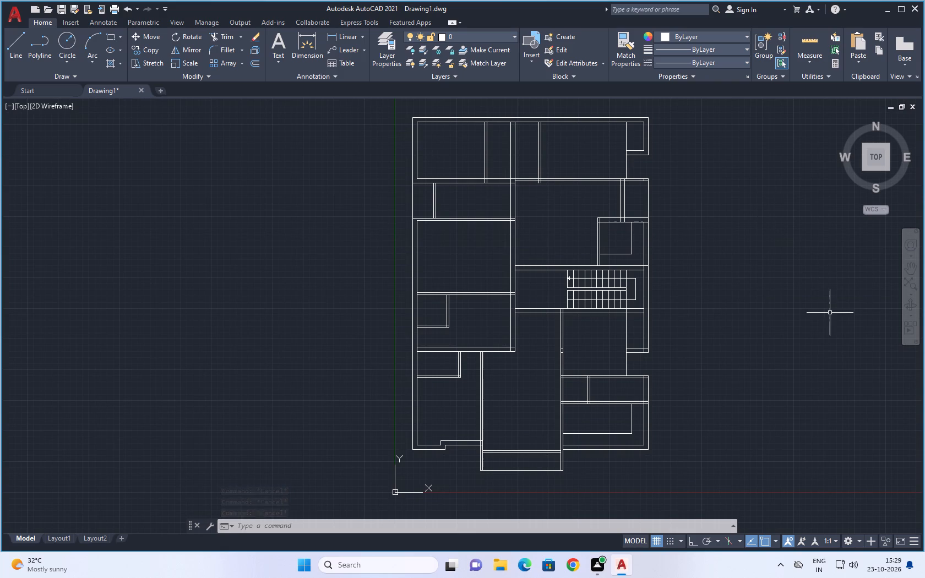
middle_drag(730, 287, 725, 314)
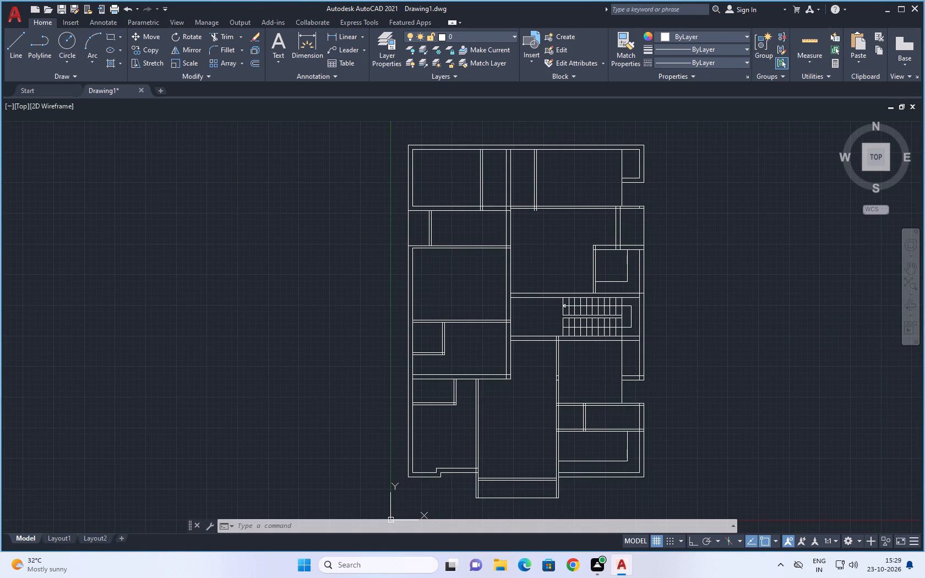
middle_drag(763, 271, 750, 311)
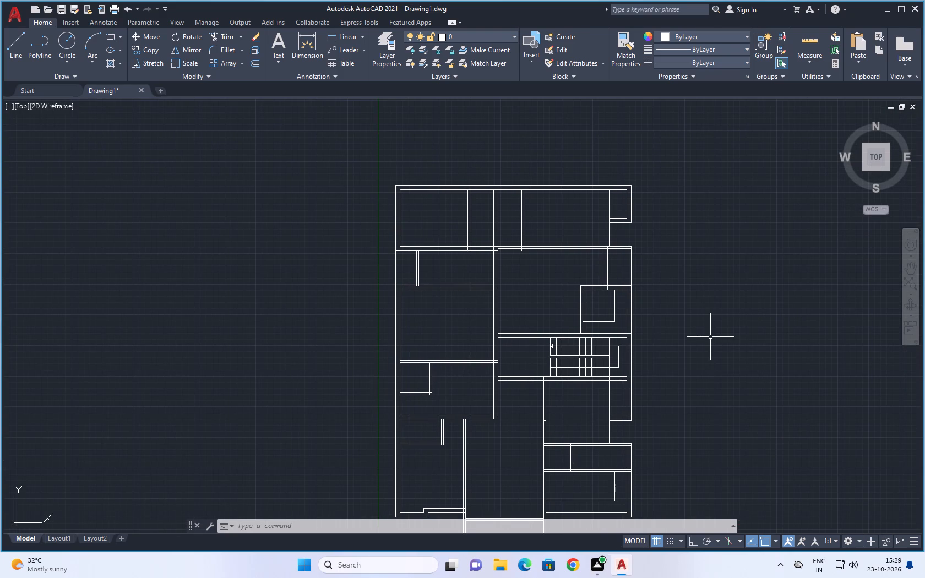
middle_drag(704, 325, 727, 319)
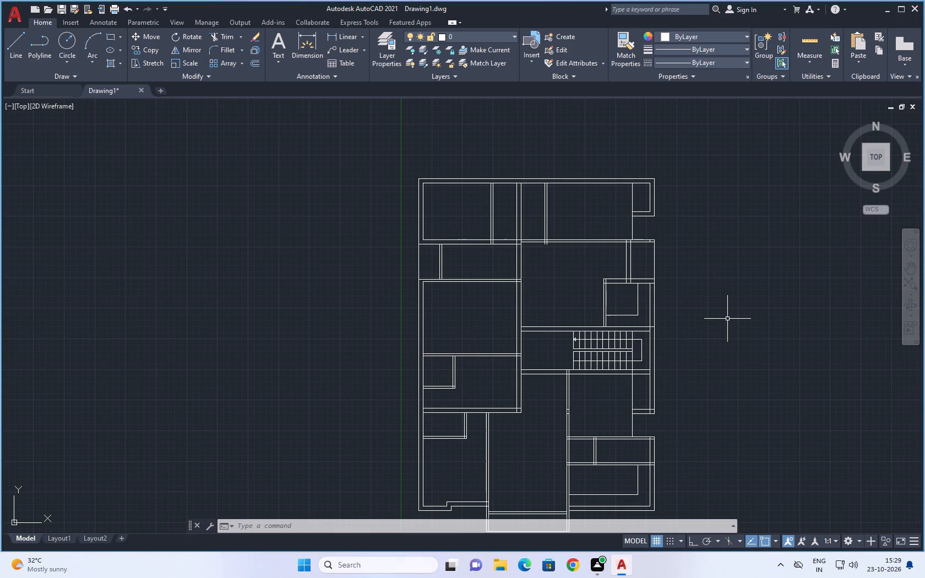
middle_drag(695, 319, 695, 287)
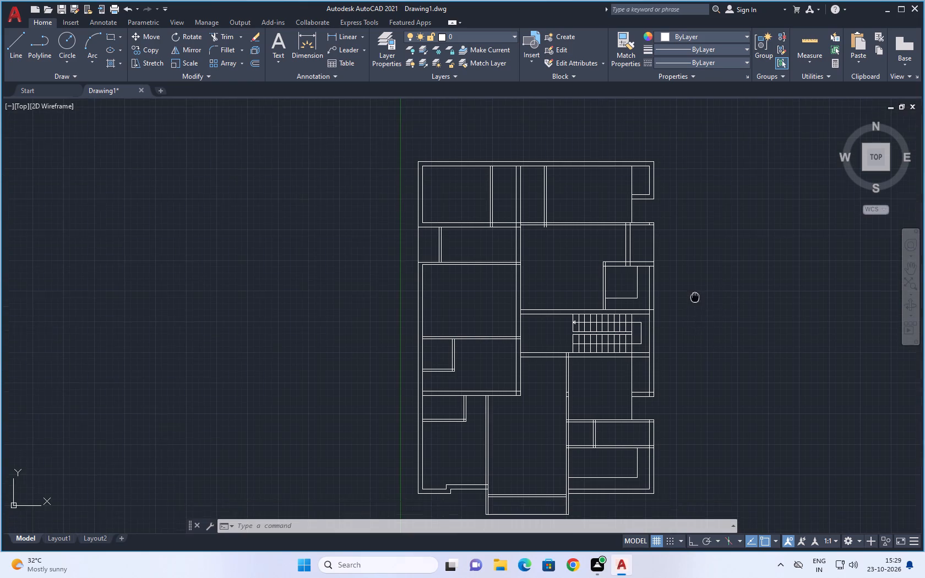
middle_drag(695, 287, 695, 283)
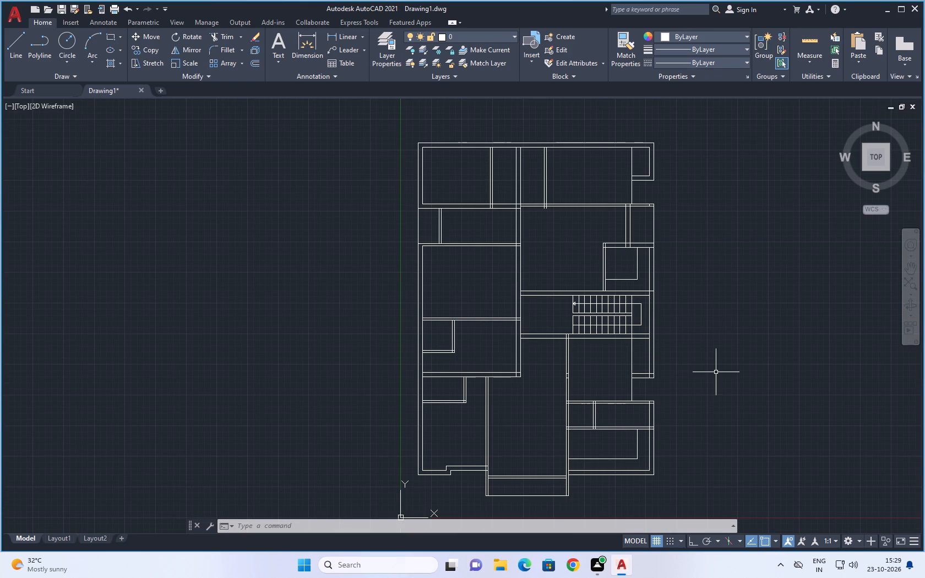
scroll(715, 404, up, 1)
middle_drag(719, 394, 733, 365)
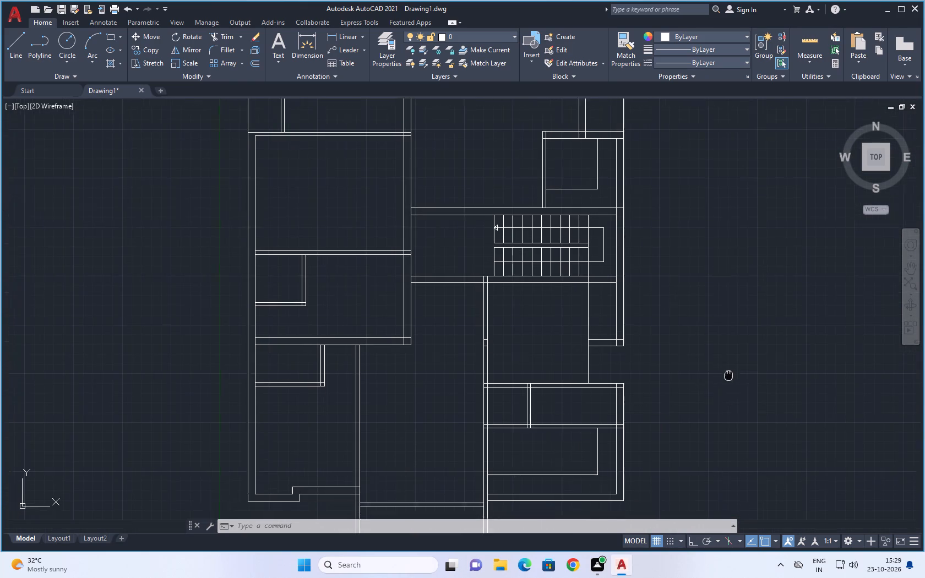
middle_drag(733, 365, 741, 348)
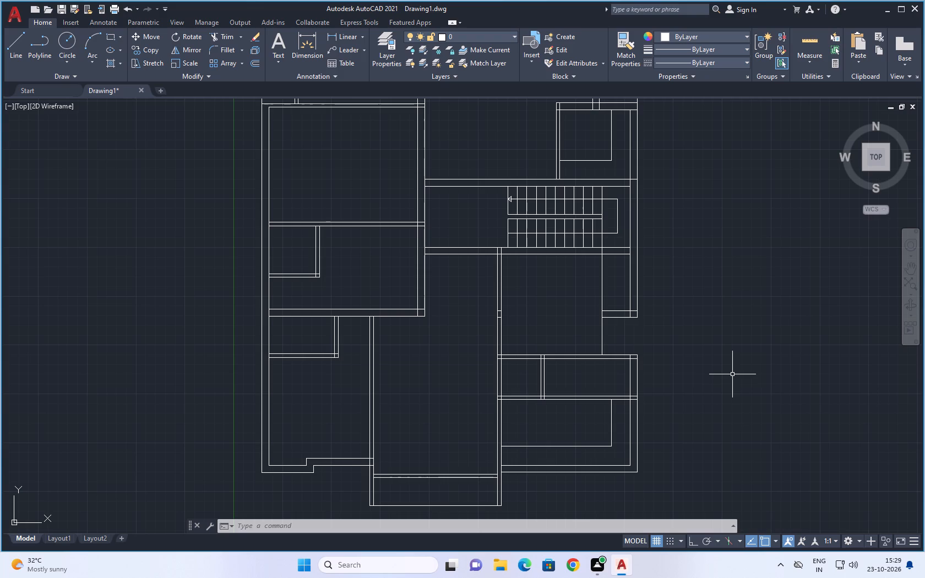
scroll(721, 281, down, 1)
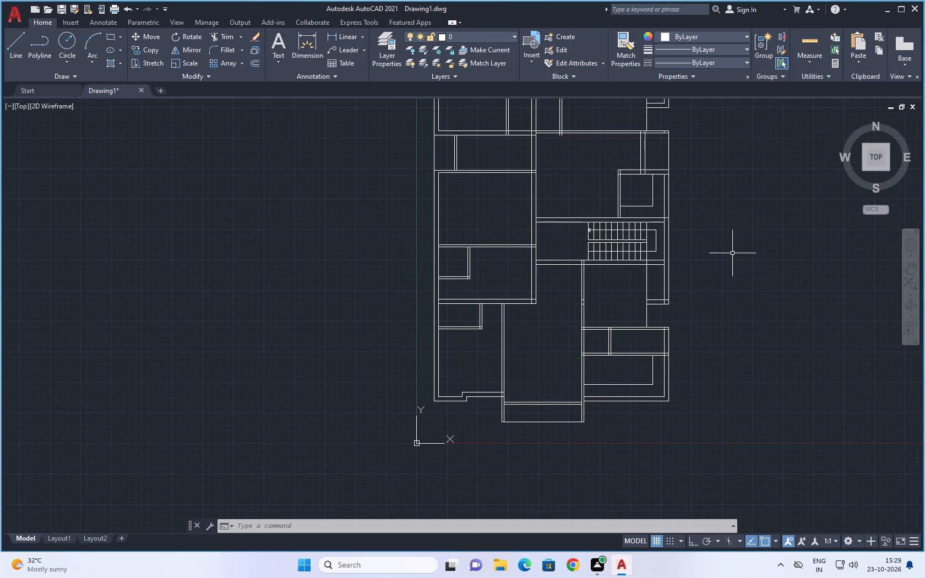
middle_drag(732, 253, 720, 285)
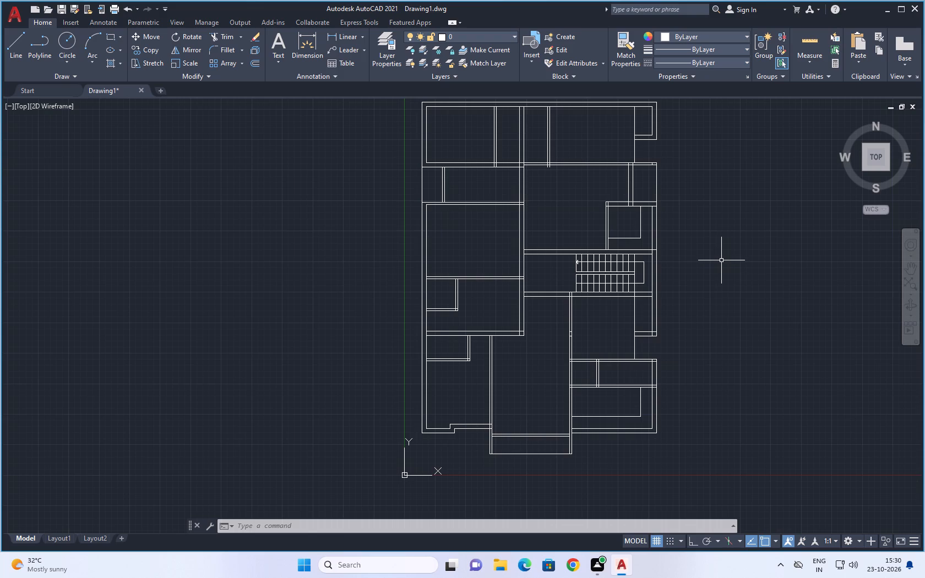
middle_drag(704, 234, 708, 265)
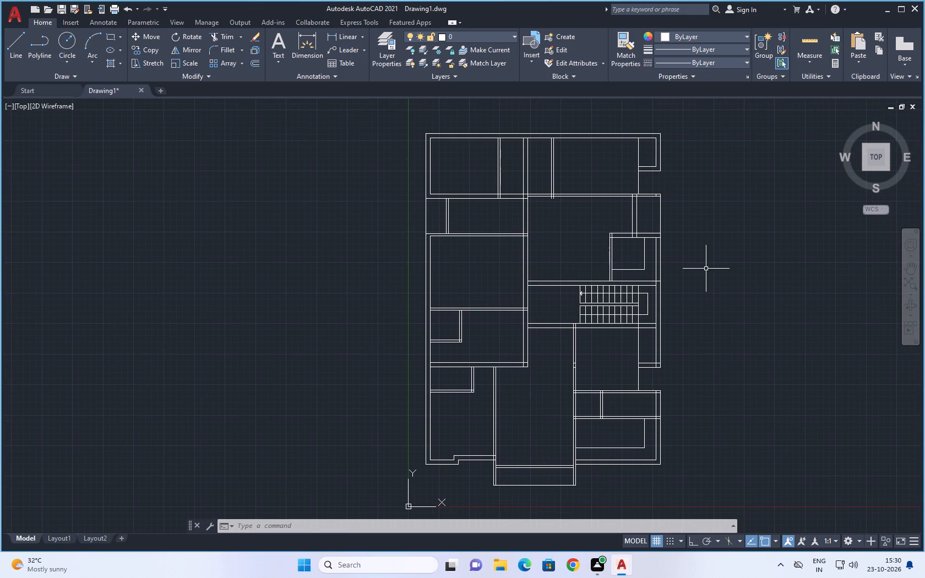
middle_drag(709, 267, 709, 254)
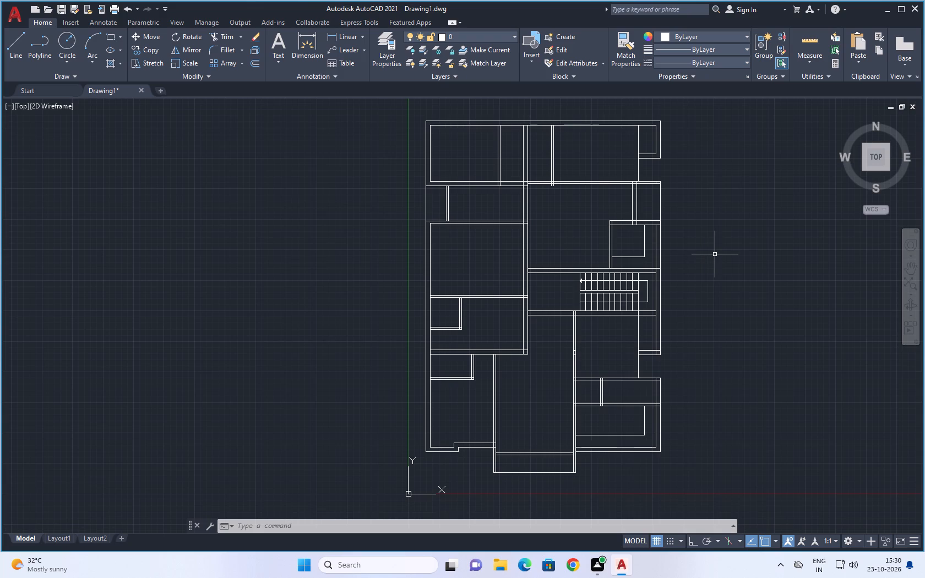
middle_drag(728, 238, 721, 259)
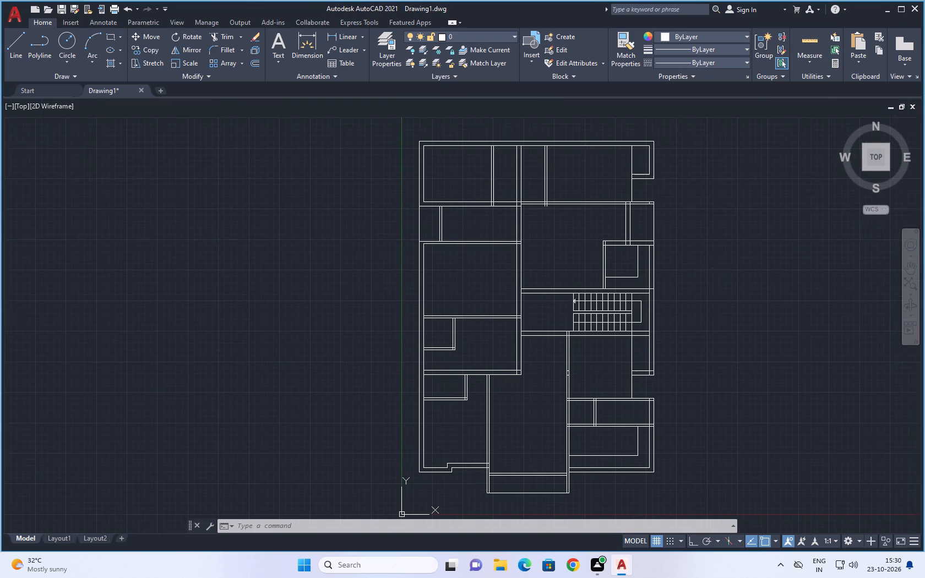
scroll(708, 271, up, 1)
middle_drag(706, 281, 719, 260)
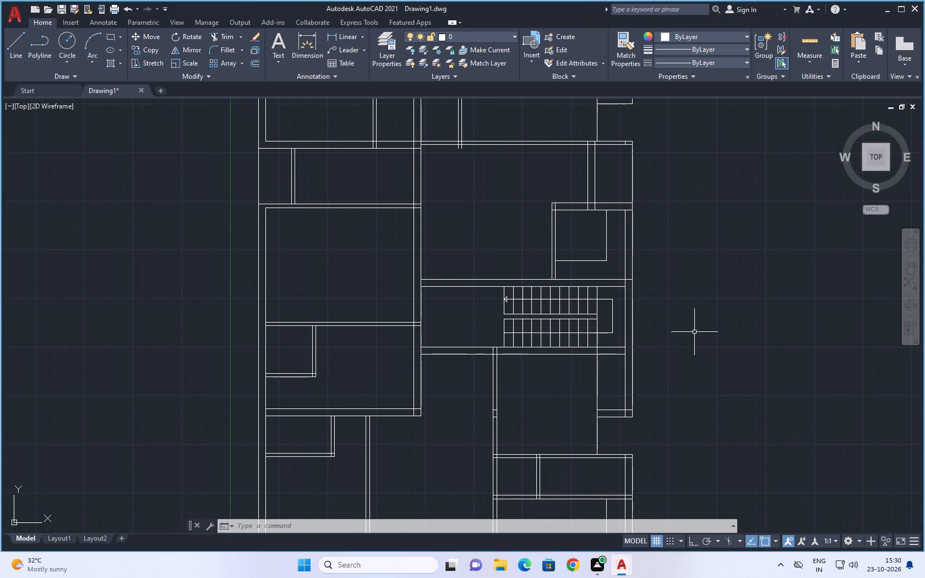
middle_click(704, 325)
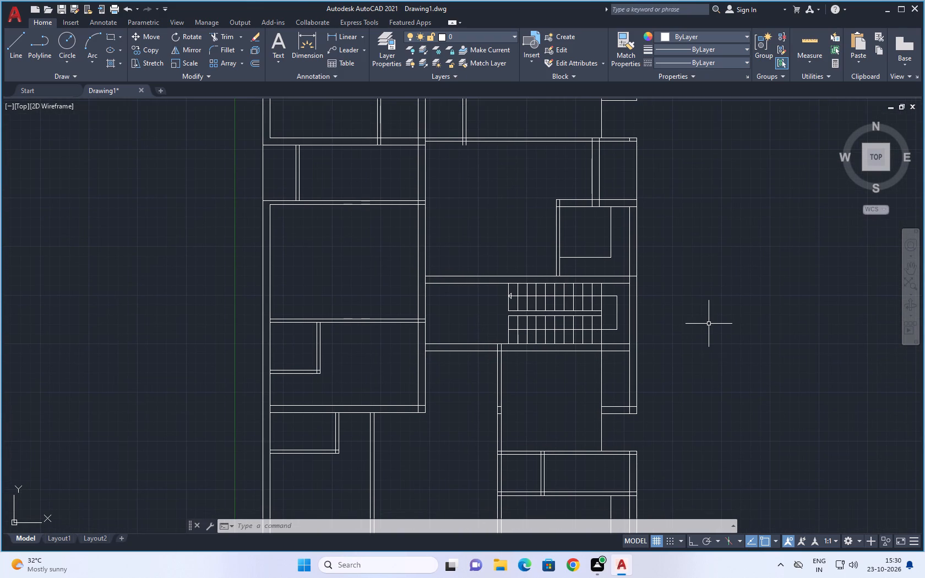
middle_drag(701, 356, 723, 281)
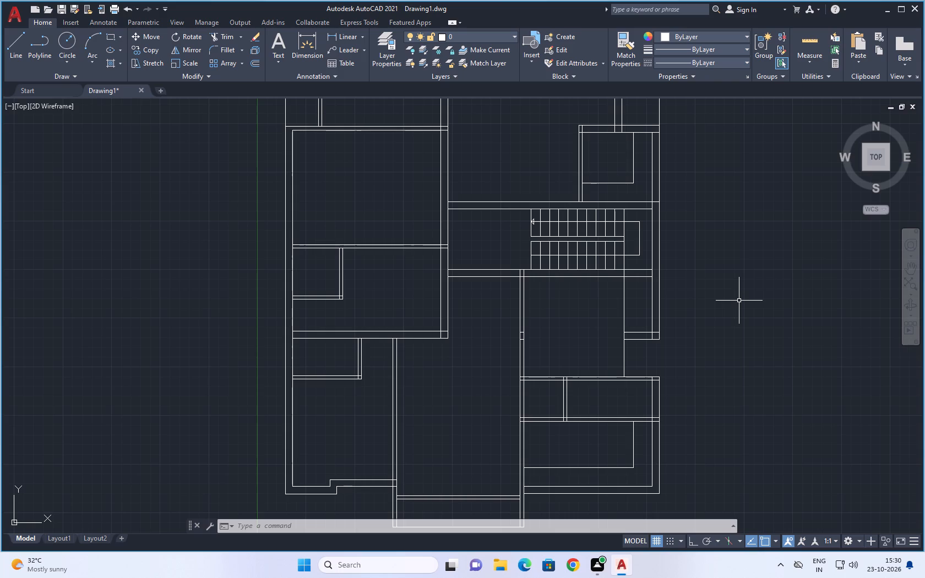
scroll(741, 303, down, 1)
middle_drag(751, 312, 697, 337)
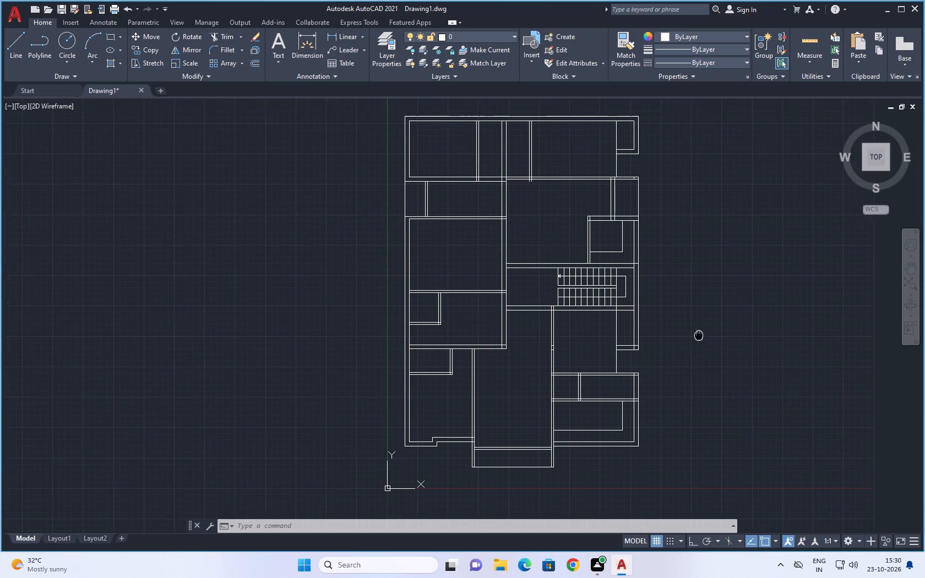
middle_drag(697, 337, 699, 374)
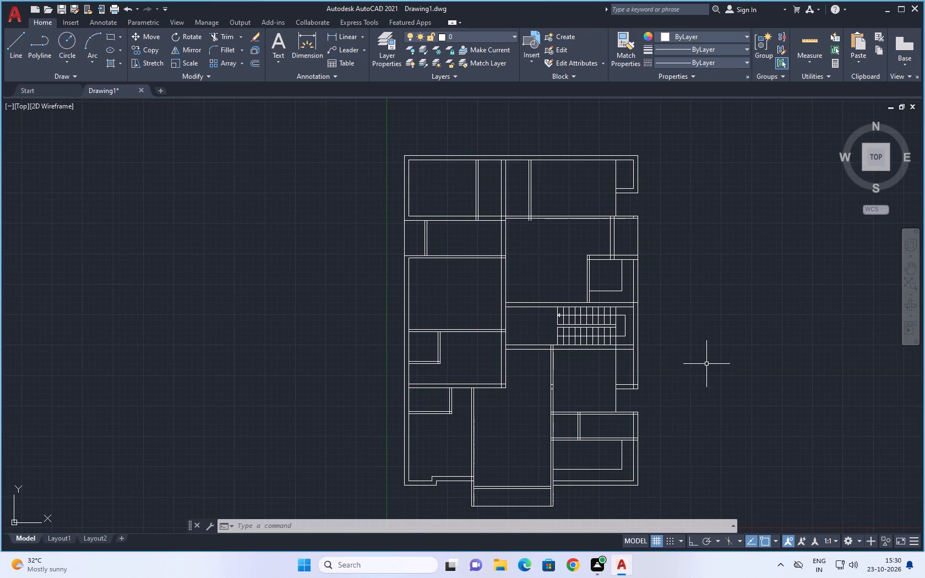
scroll(465, 241, up, 1)
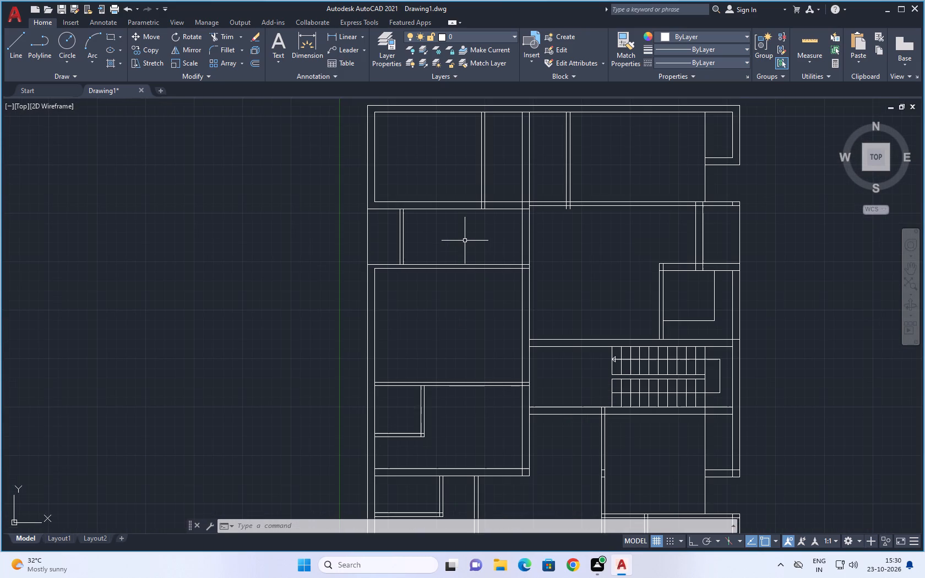
scroll(465, 241, up, 1)
middle_drag(478, 229, 462, 265)
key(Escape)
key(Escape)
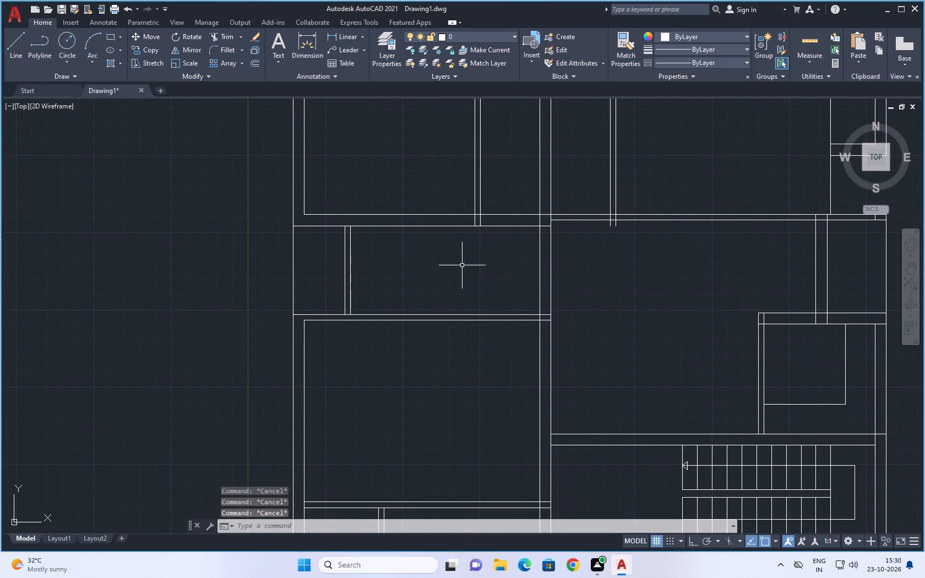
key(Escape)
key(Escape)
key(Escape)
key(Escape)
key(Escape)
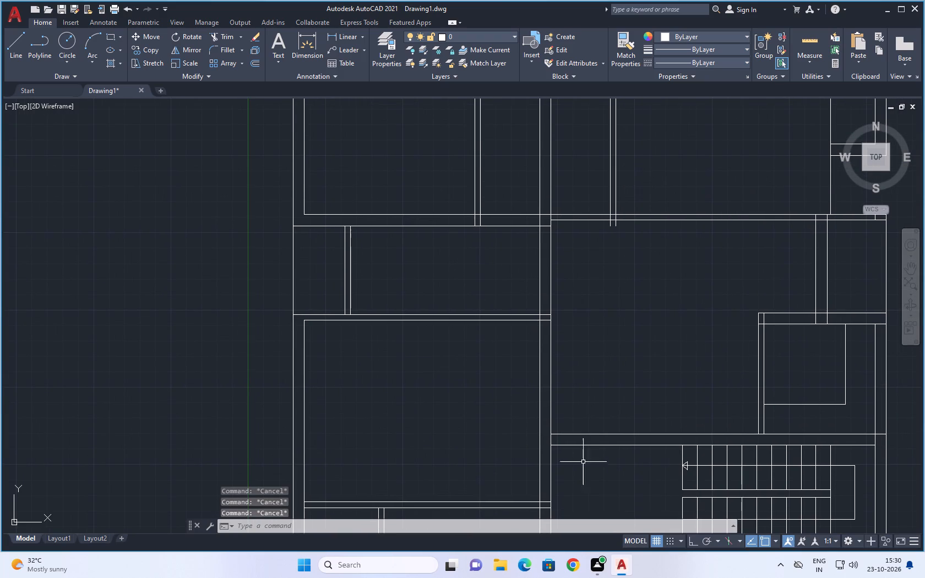
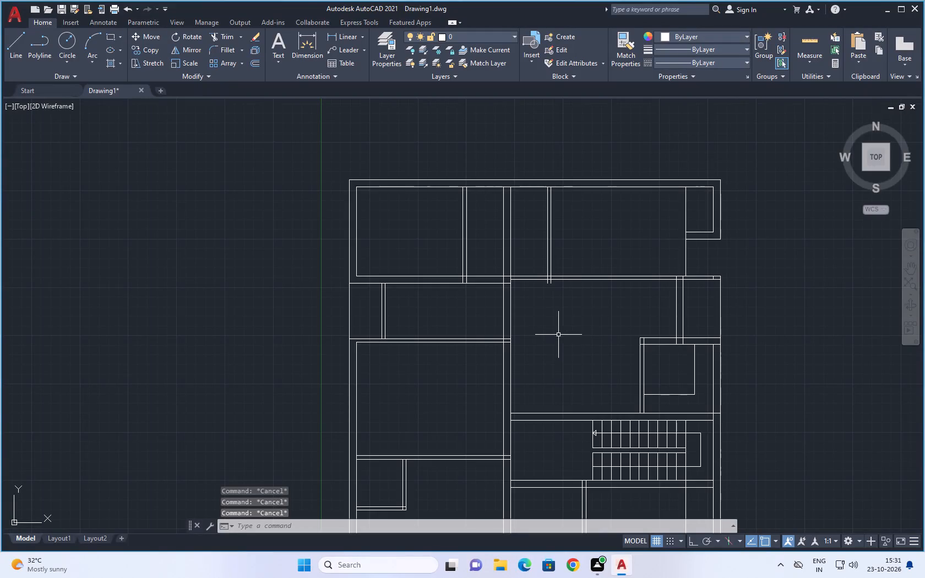
Offset the top wall line and the inner line of the right wall 2' into the narrow room below the upper-left room.
middle_drag(562, 340, 549, 312)
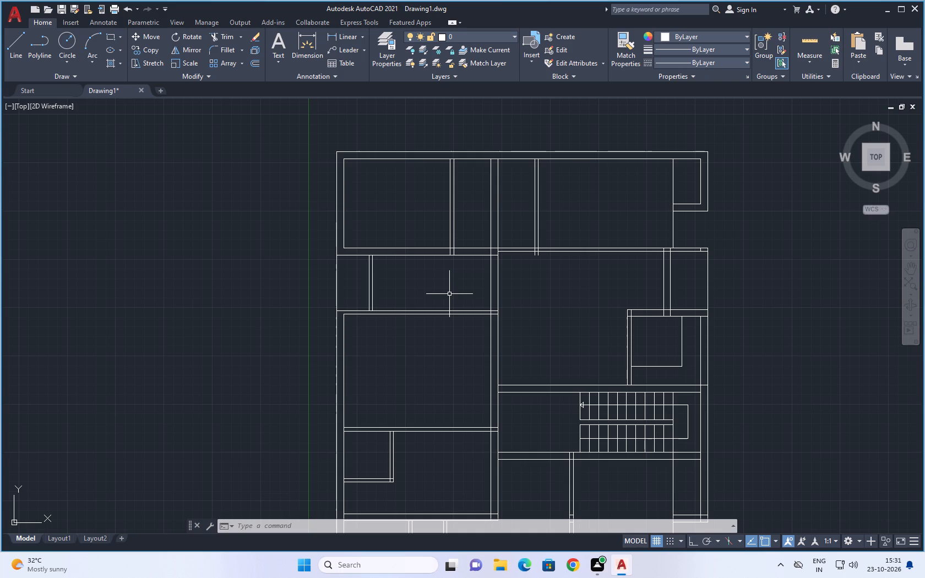
scroll(434, 279, up, 1)
middle_drag(433, 278, 484, 279)
scroll(484, 279, up, 1)
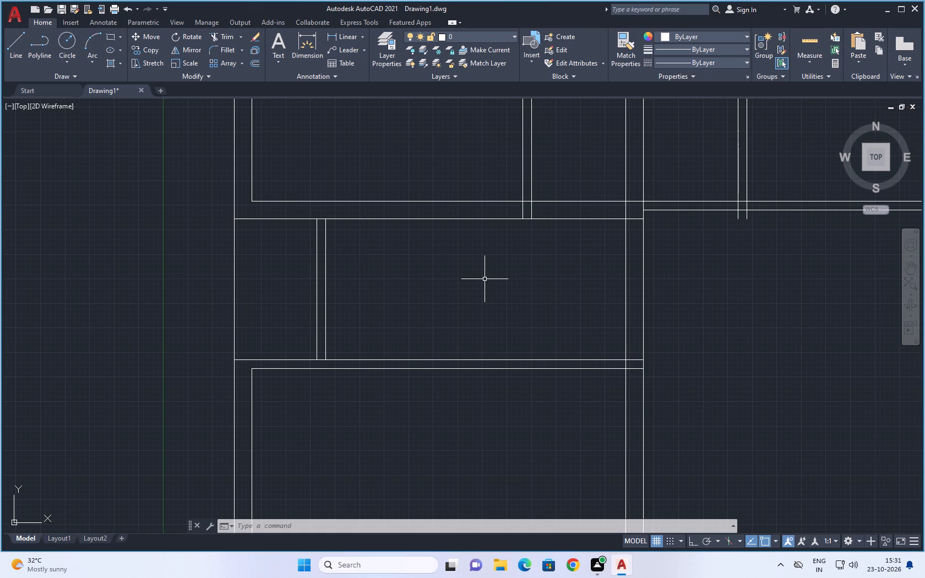
scroll(409, 287, up, 1)
middle_drag(455, 268, 401, 302)
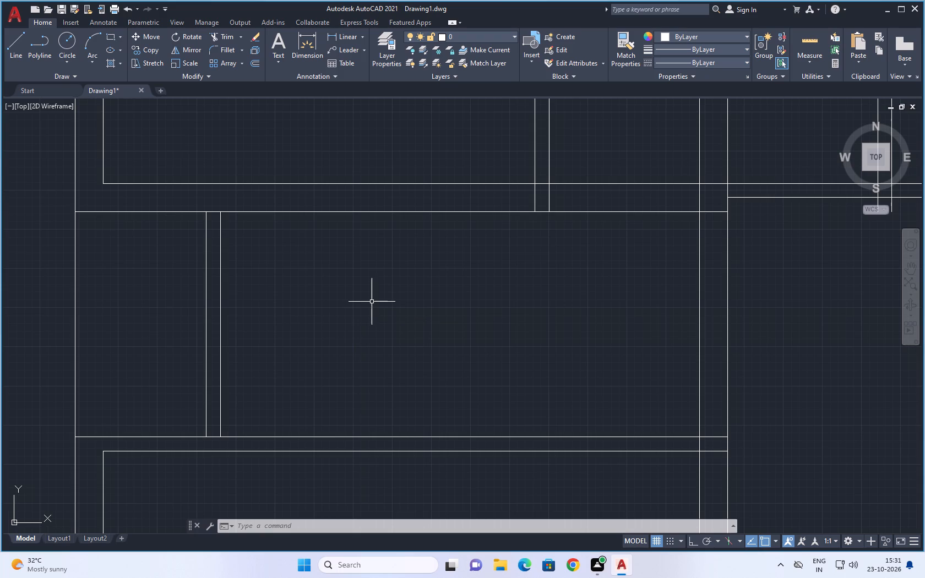
key(o)
key(Return)
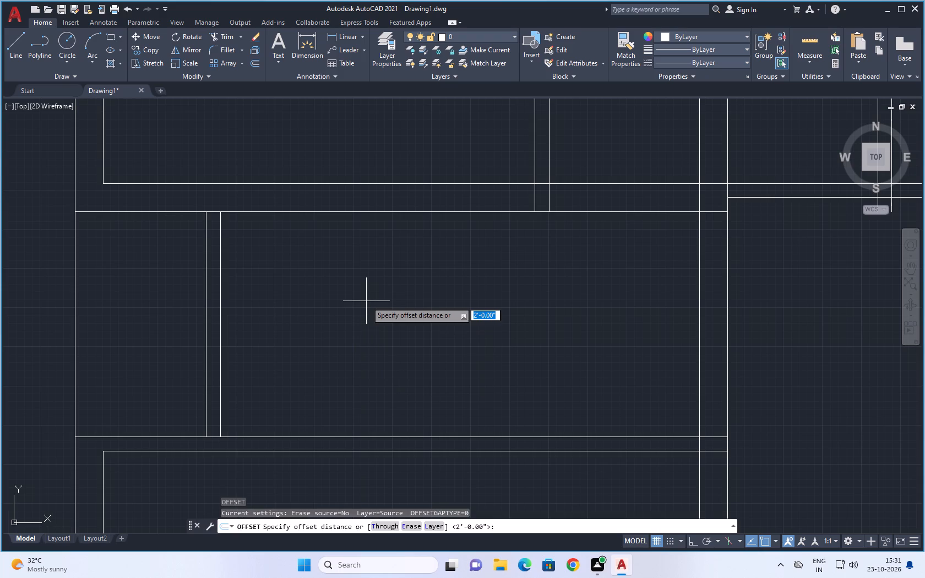
key(2)
key(apostrophe)
key(Return)
scroll(364, 301, up, 1)
scroll(703, 394, down, 3)
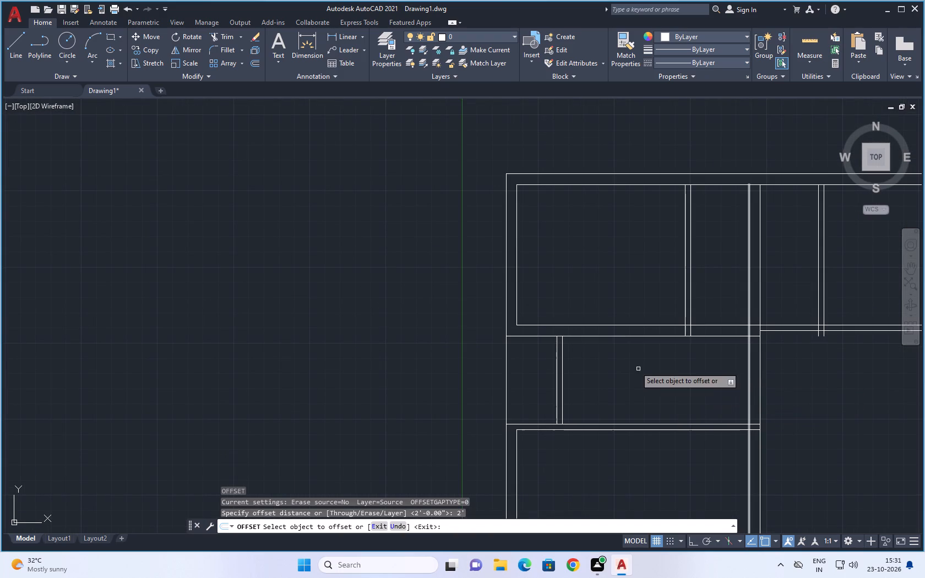
click(624, 335)
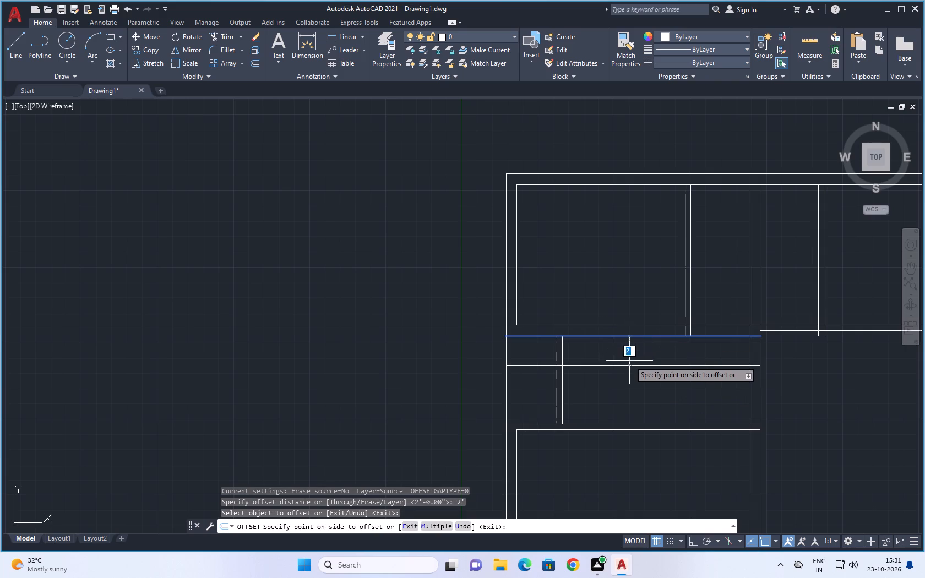
click(629, 361)
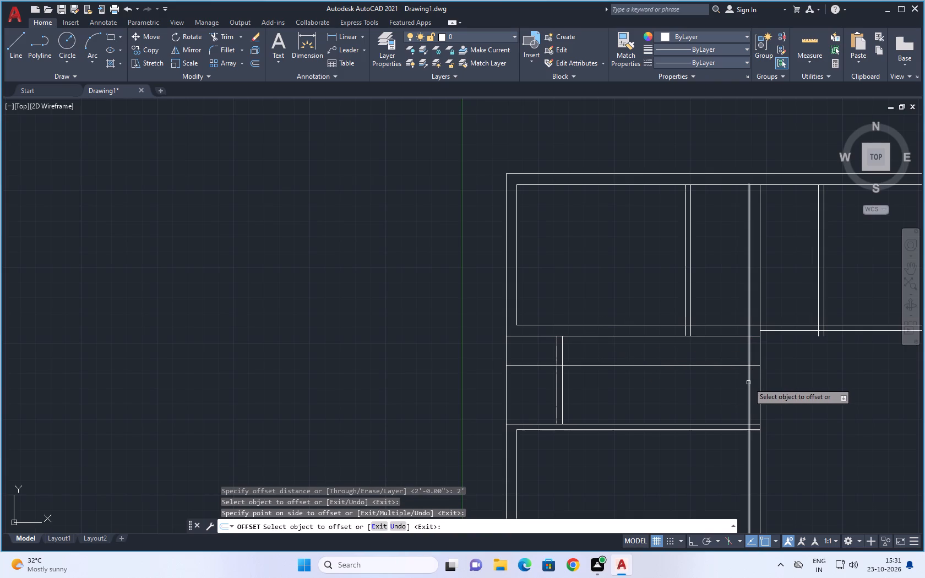
click(748, 383)
click(710, 390)
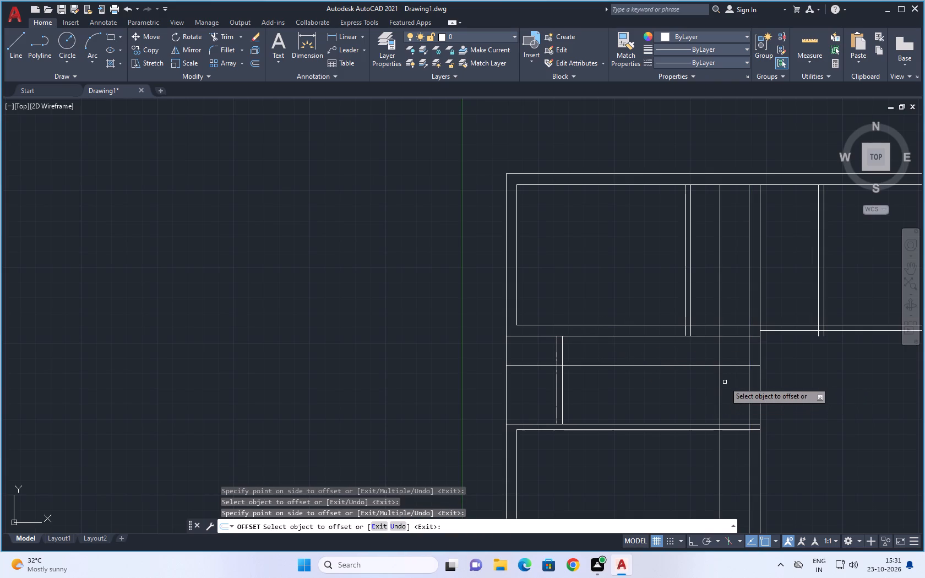
key(Escape)
key(Escape)
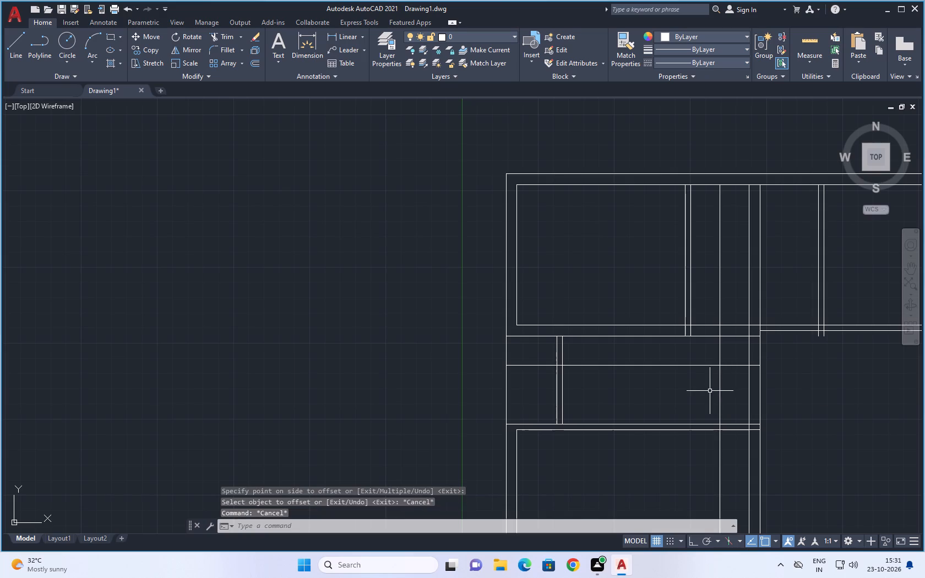
Trim the two offset lines to a corner and cut the vertical one where it crosses the narrow room's bottom wall.
middle_drag(704, 387, 647, 348)
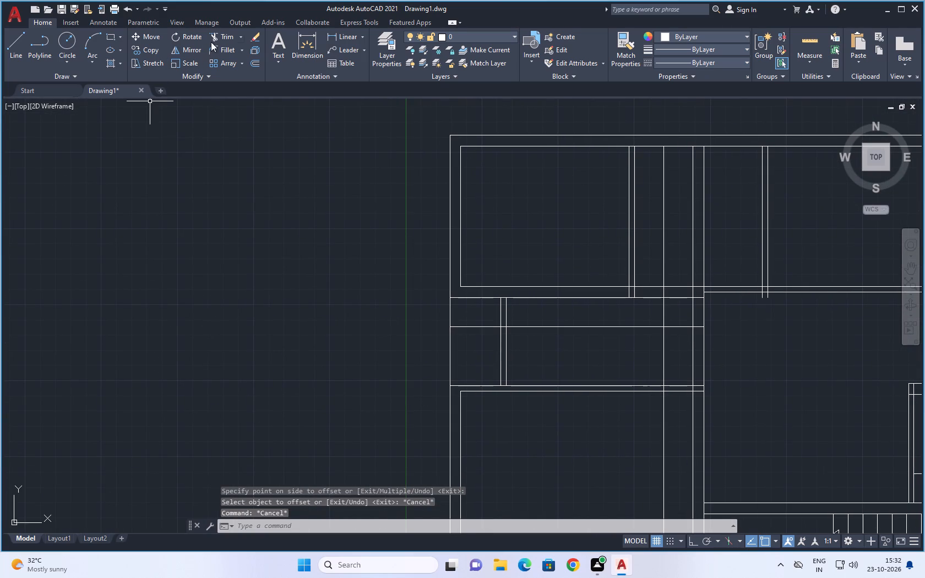
click(214, 35)
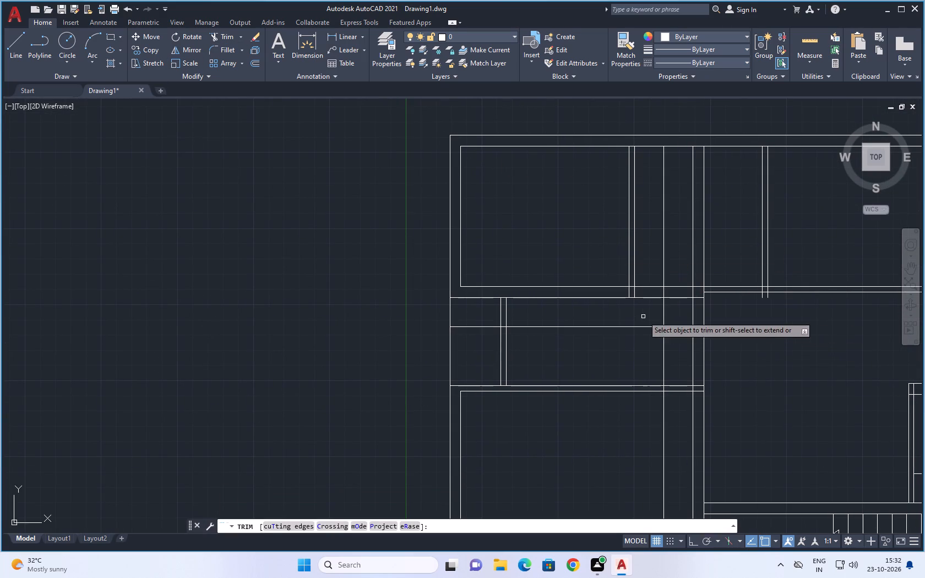
drag(645, 314, 680, 337)
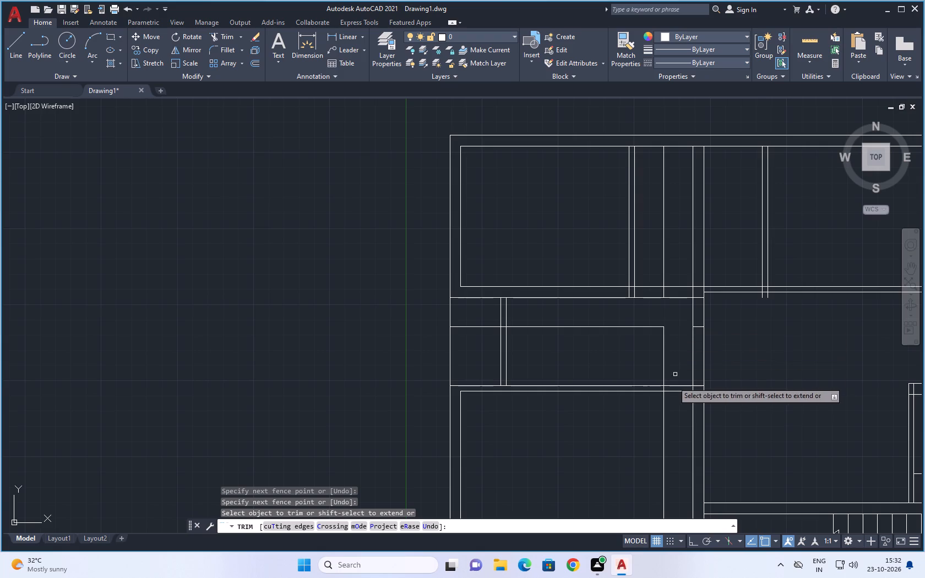
scroll(666, 396, up, 4)
drag(617, 358, 649, 353)
scroll(659, 307, down, 4)
key(Escape)
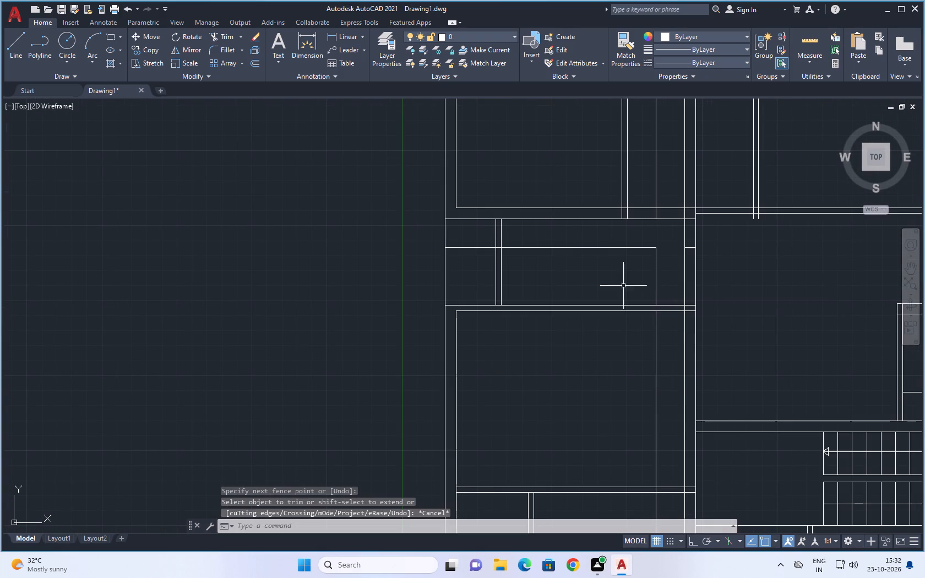
Trim the horizontal offset line out of the small western compartment and the double-line partition so it ends at the partition's inner face.
key(space)
drag(478, 238, 475, 263)
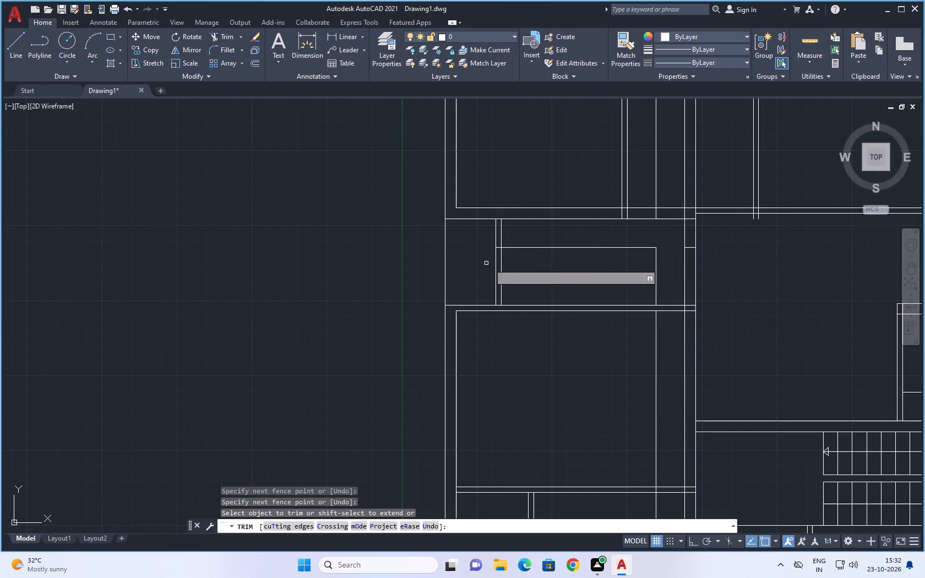
scroll(494, 255, up, 4)
drag(507, 211, 509, 238)
scroll(575, 262, down, 4)
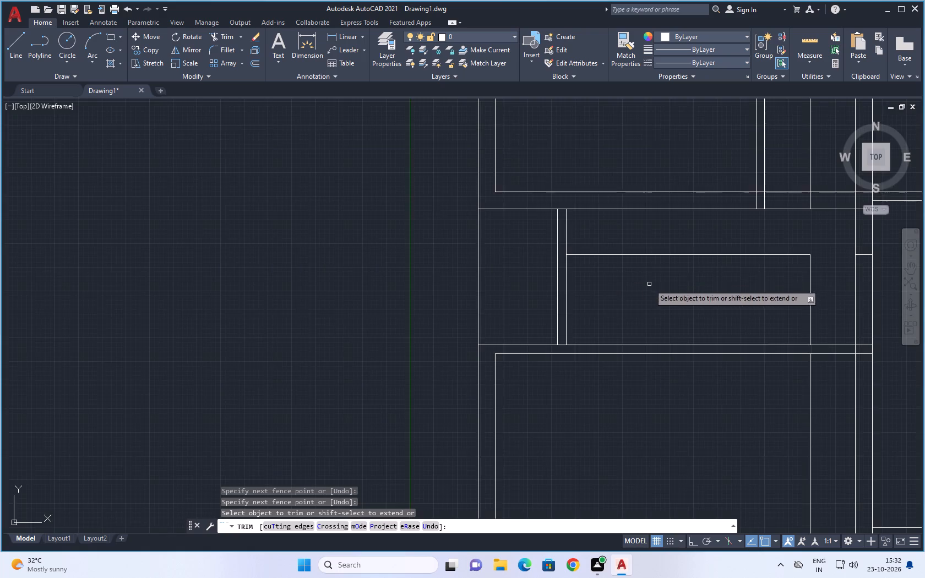
middle_drag(646, 286, 559, 300)
key(Escape)
key(Escape)
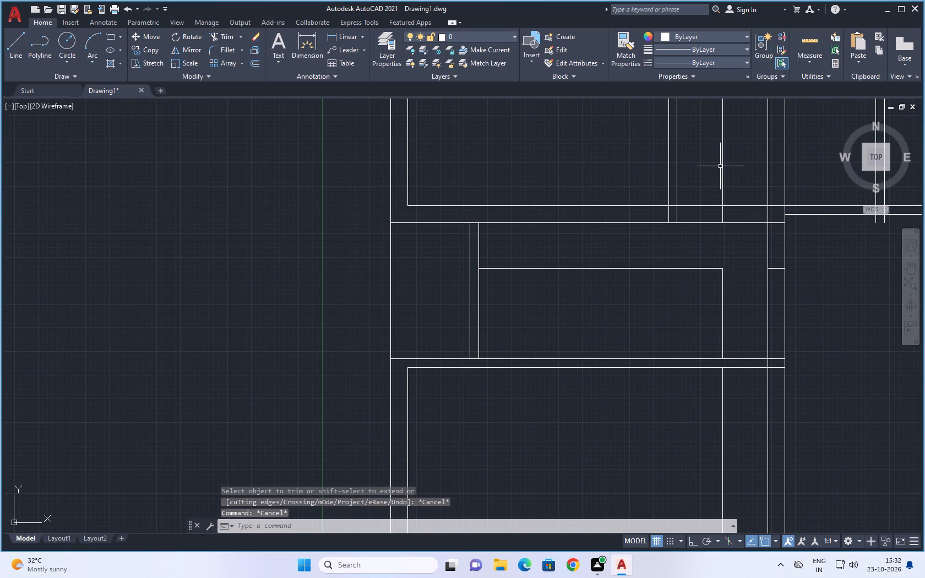
Delete the leftover vertical offset segments in the rooms above and below the narrow room.
click(723, 167)
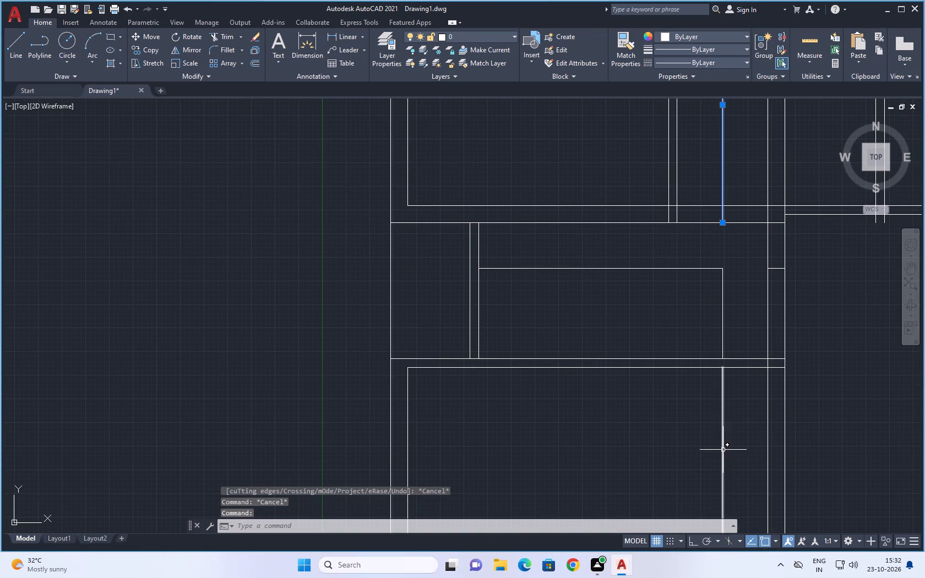
click(722, 449)
key(Delete)
Look over the whole floor plan, examining the upper rooms and the newly outlined 2' strip in the narrow room.
scroll(725, 456, down, 3)
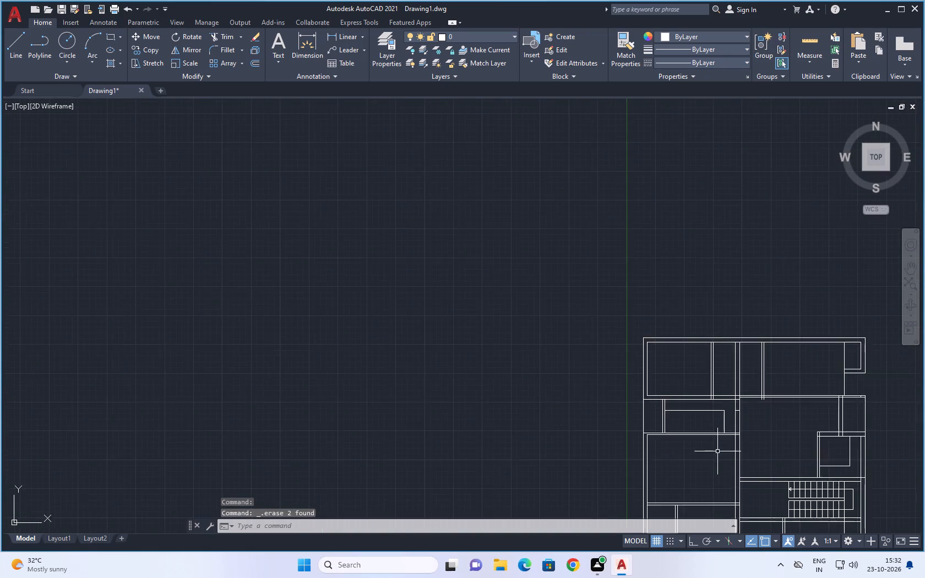
scroll(717, 451, down, 2)
middle_drag(736, 350, 672, 271)
scroll(679, 375, up, 3)
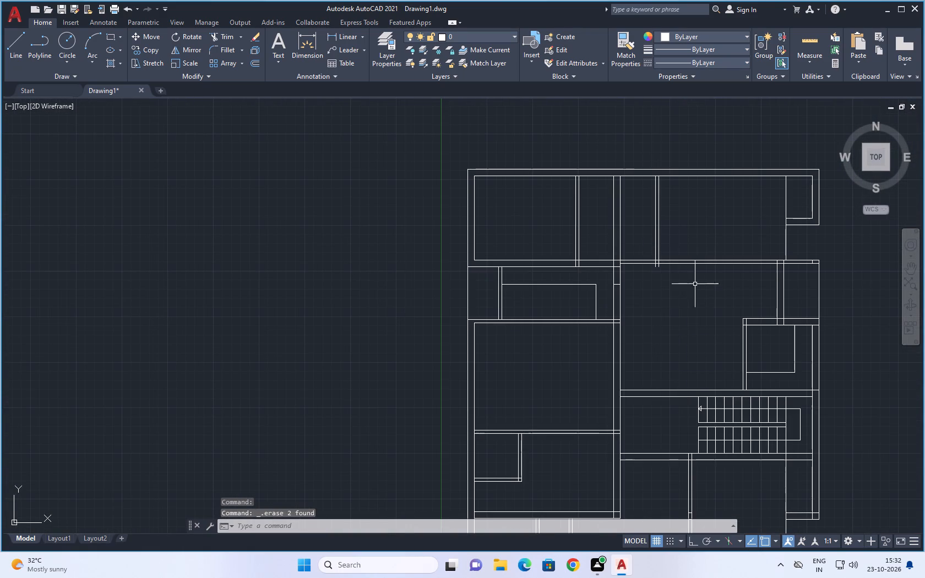
middle_drag(684, 319, 684, 355)
scroll(666, 352, up, 1)
middle_drag(685, 338, 703, 350)
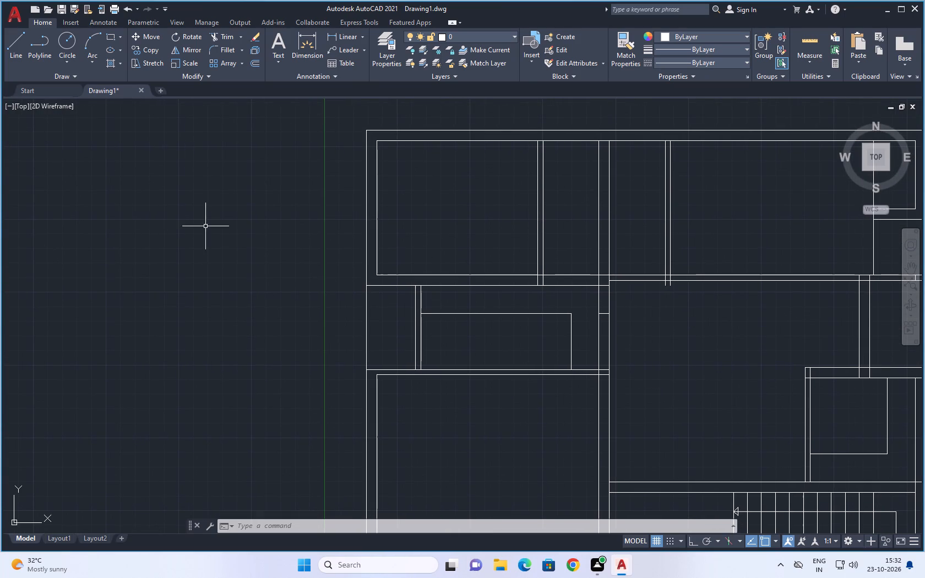
scroll(217, 243, down, 5)
middle_drag(395, 299, 611, 245)
middle_drag(397, 225, 391, 233)
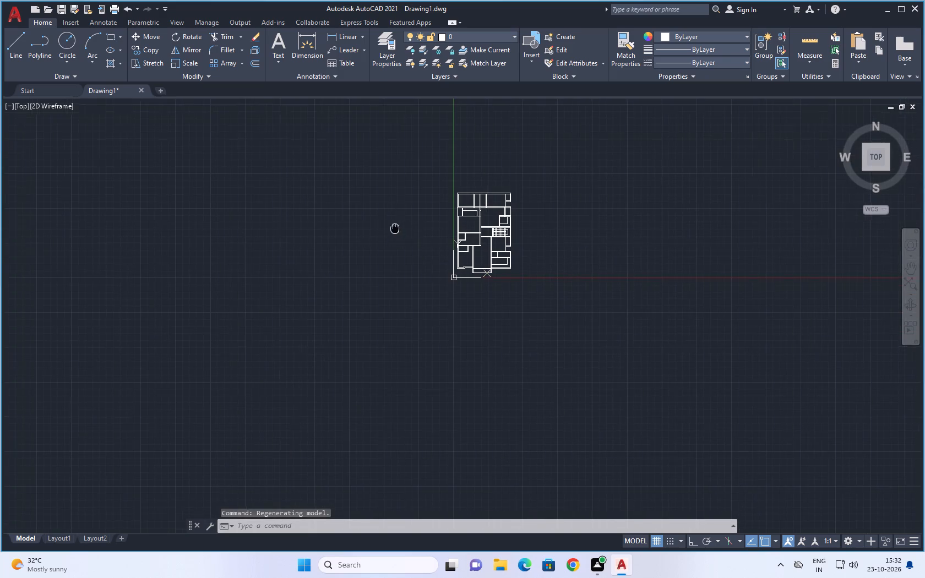
middle_drag(391, 233, 362, 274)
Draw a short line across the upper-left room's eastern partition where it meets the upper line of the wall below.
click(18, 37)
scroll(431, 231, up, 3)
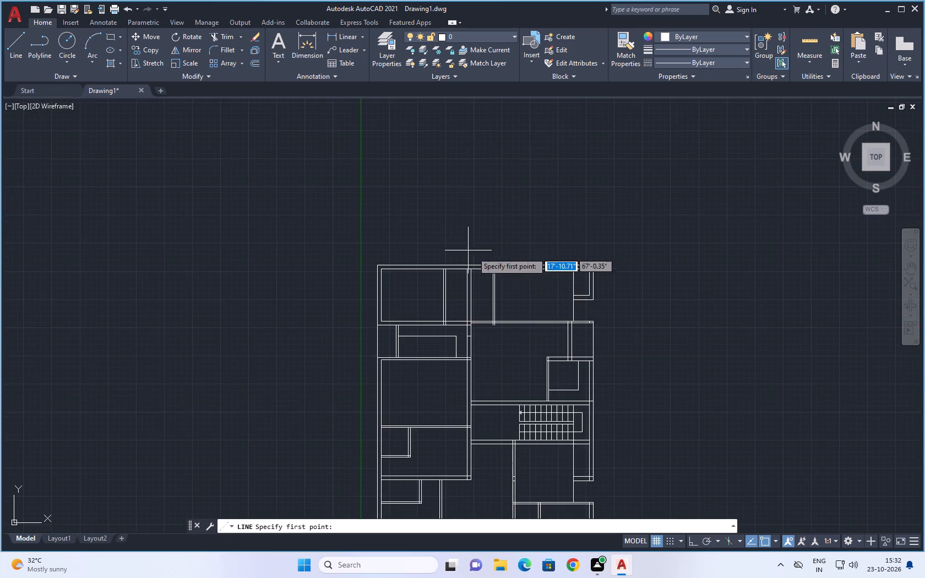
scroll(484, 305, up, 2)
middle_drag(564, 314, 580, 226)
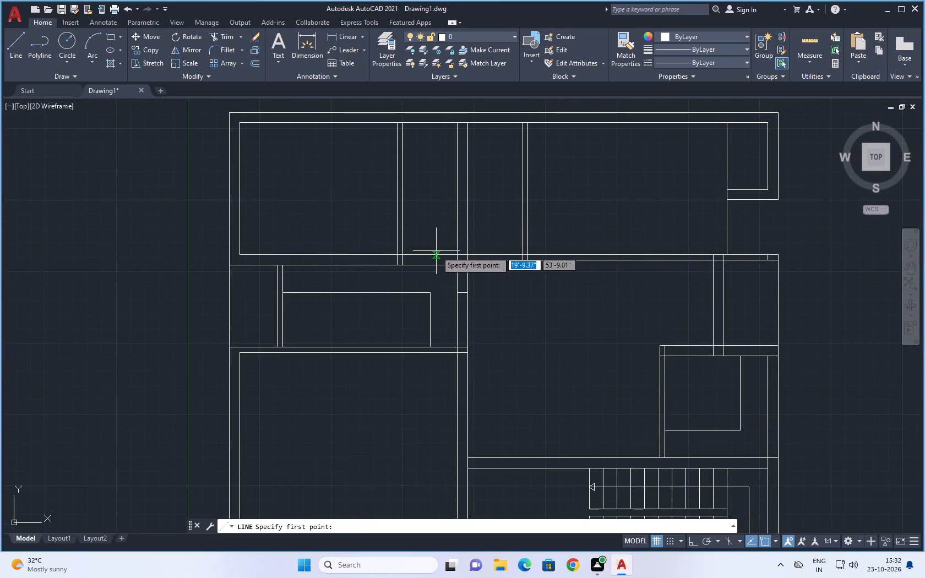
scroll(400, 252, up, 2)
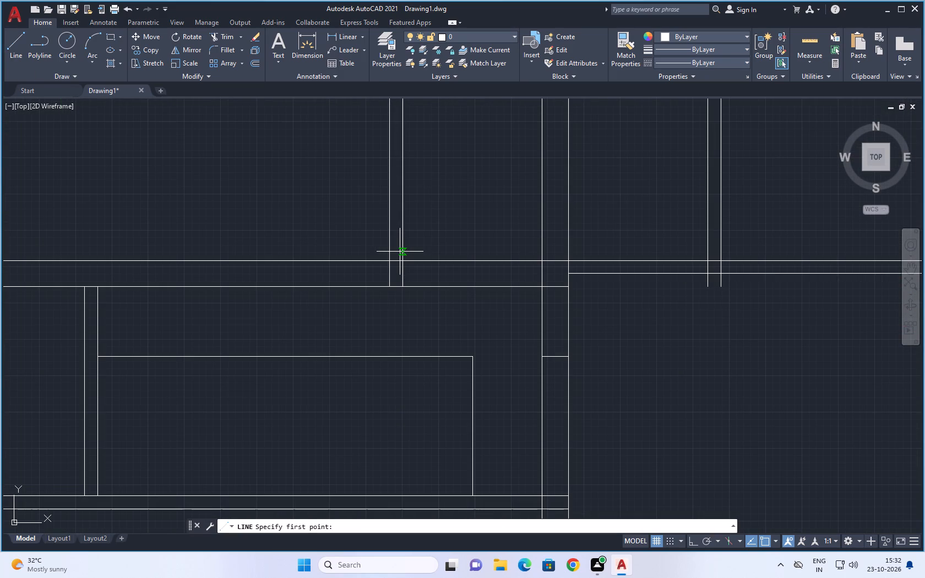
scroll(389, 257, up, 2)
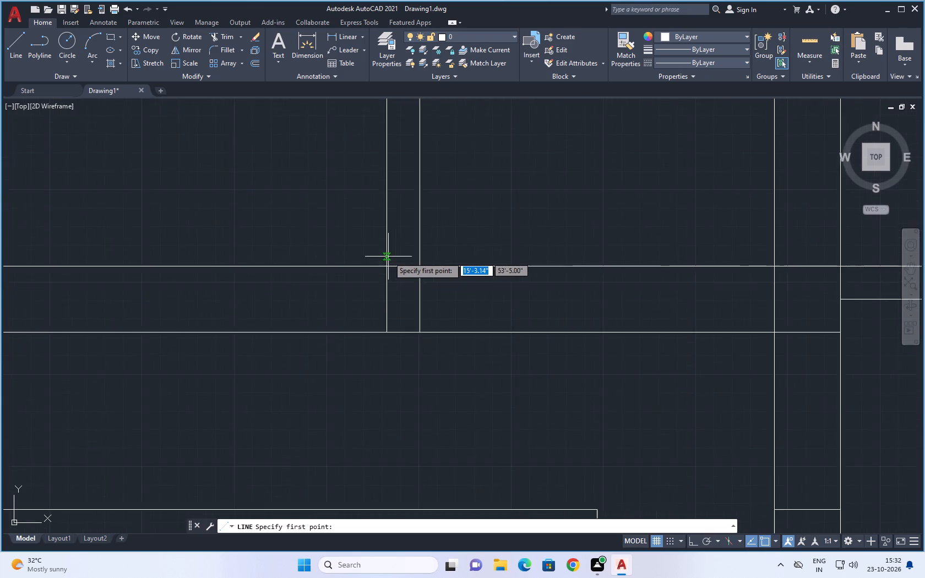
scroll(388, 257, up, 1)
click(385, 272)
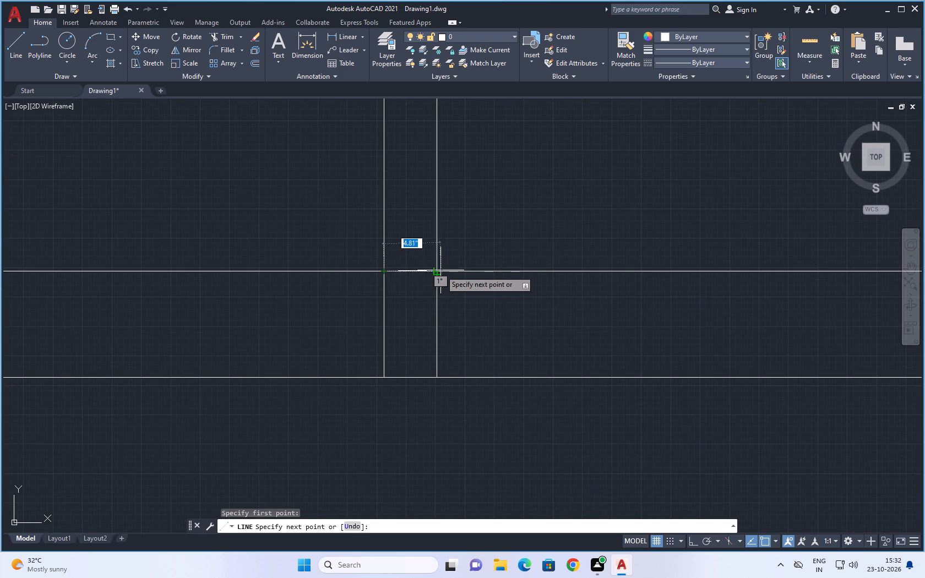
click(437, 272)
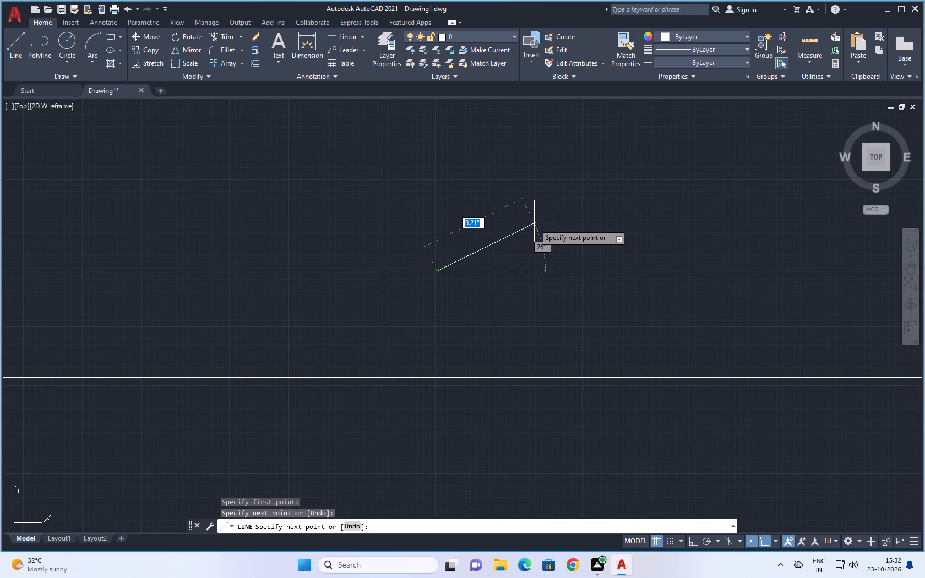
key(Escape)
Draw a 4.50" line across the partition just east of the central wall, where it meets the upper line of the wall below.
scroll(534, 223, down, 5)
middle_drag(612, 272, 500, 290)
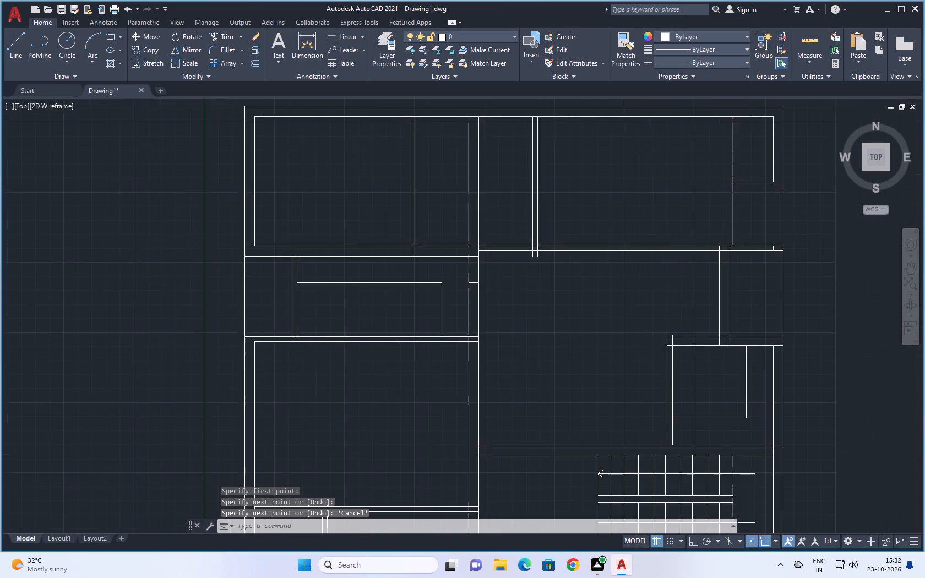
scroll(527, 302, down, 1)
middle_drag(545, 313, 523, 314)
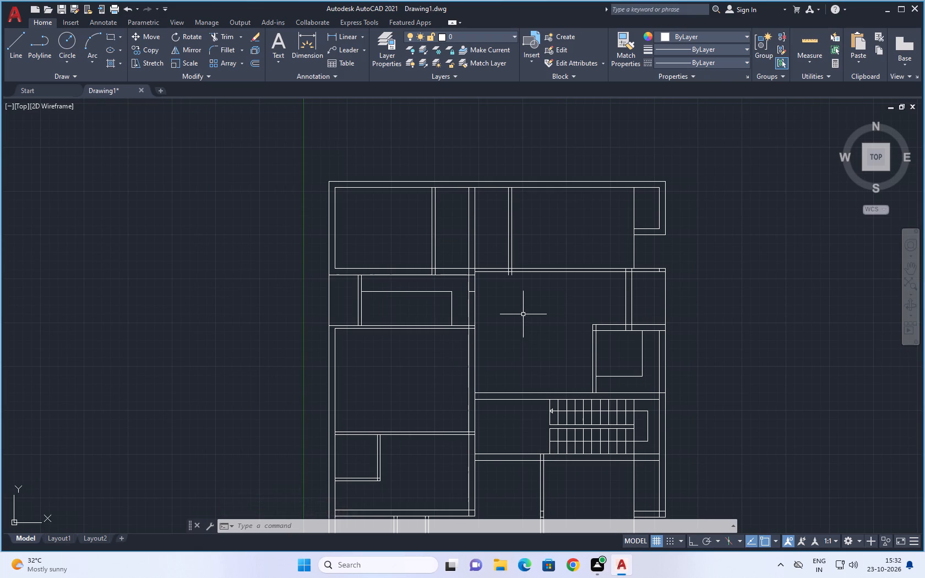
key(space)
scroll(533, 321, down, 1)
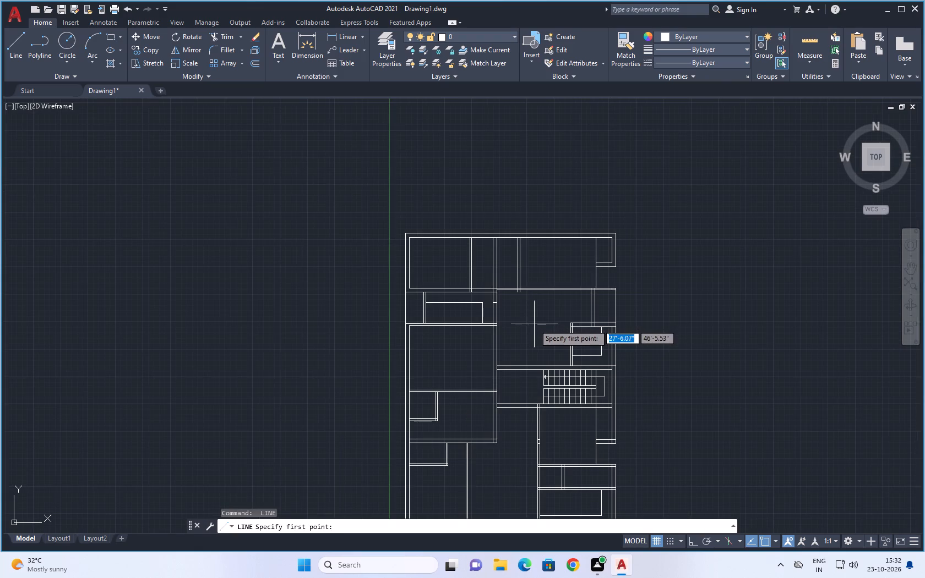
middle_drag(535, 324, 493, 306)
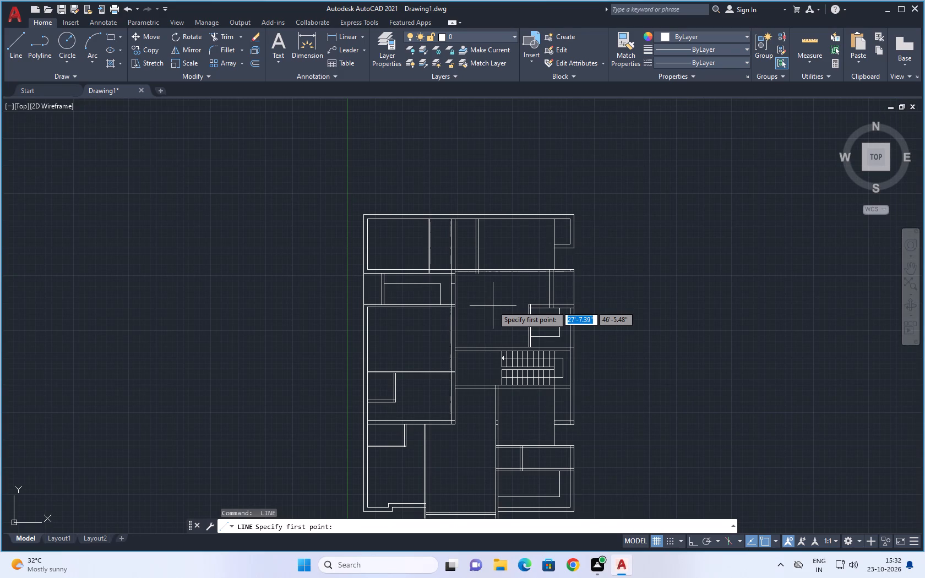
scroll(472, 263, up, 7)
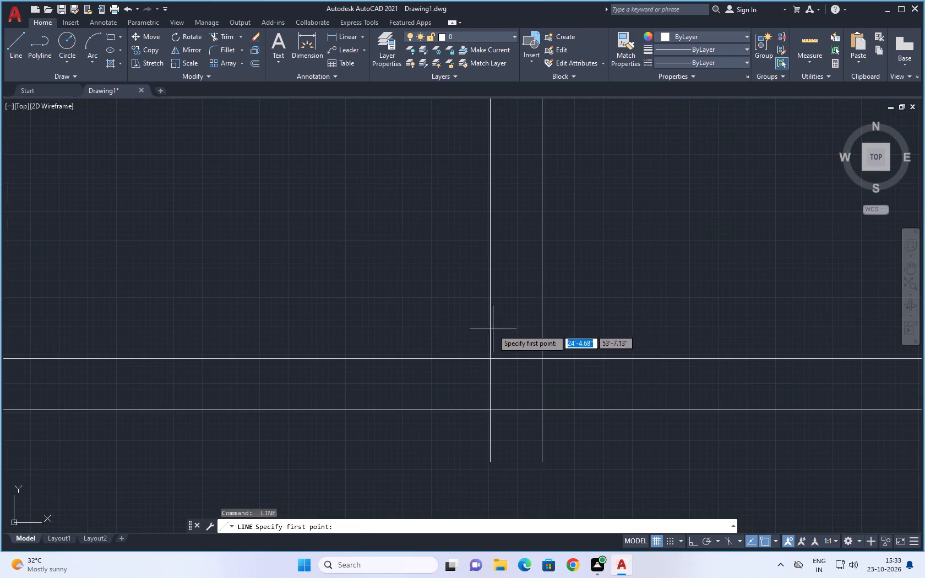
click(491, 357)
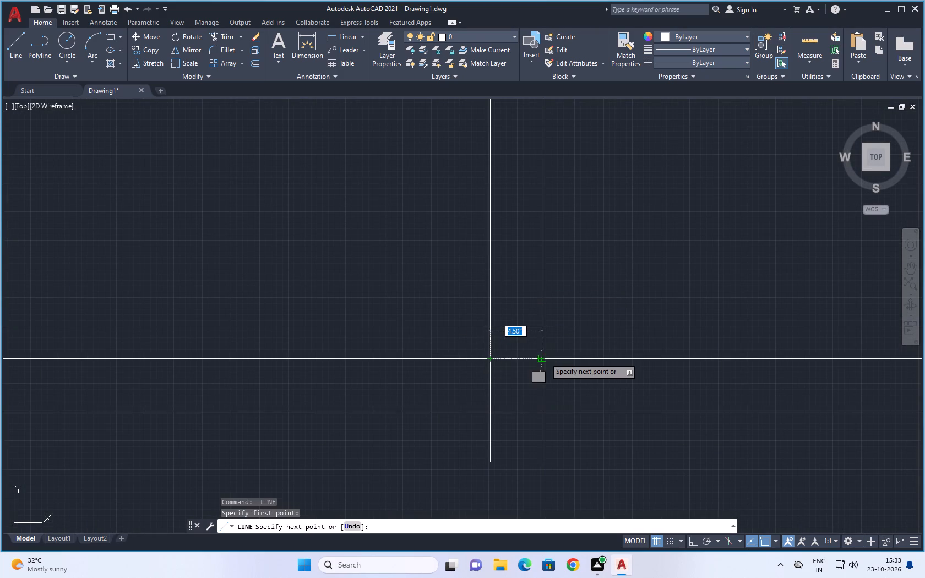
click(542, 358)
key(space)
scroll(572, 331, down, 4)
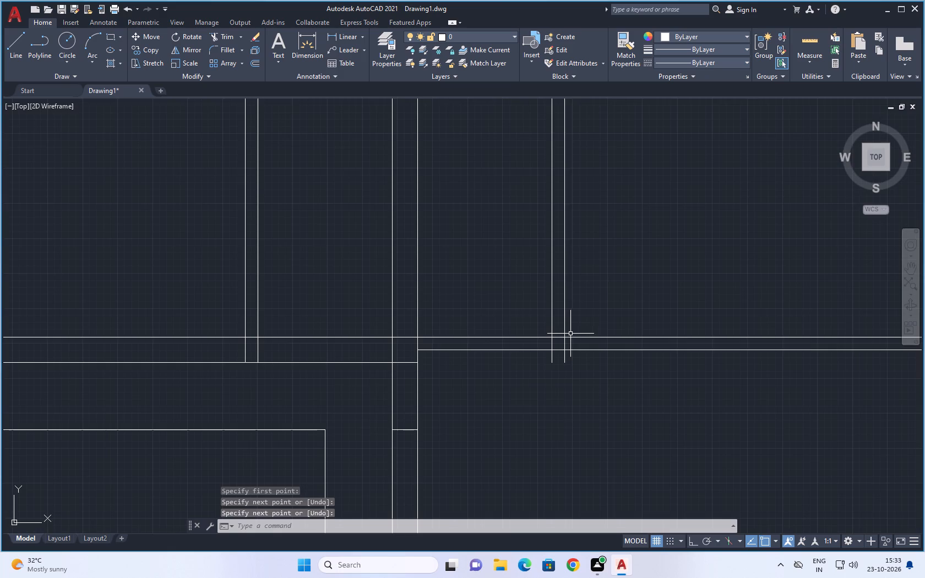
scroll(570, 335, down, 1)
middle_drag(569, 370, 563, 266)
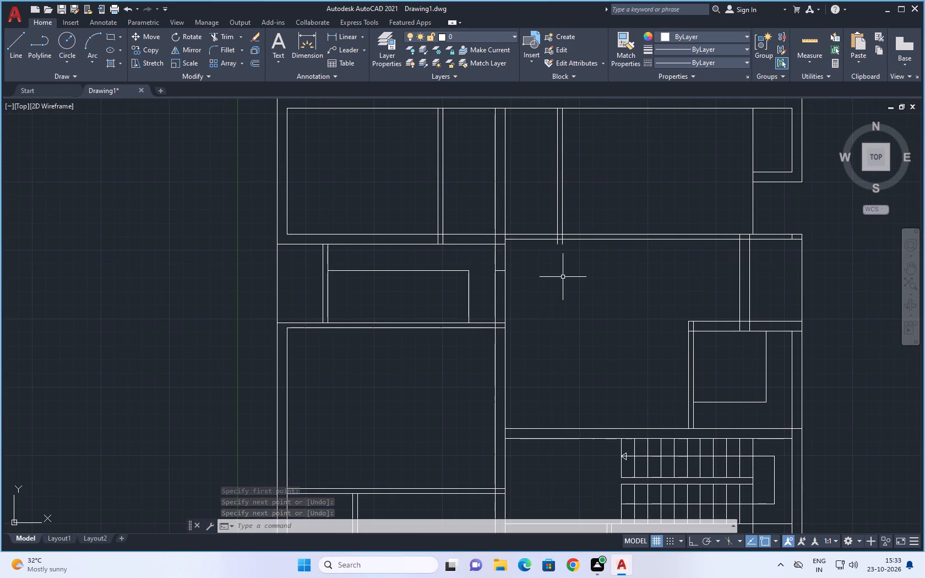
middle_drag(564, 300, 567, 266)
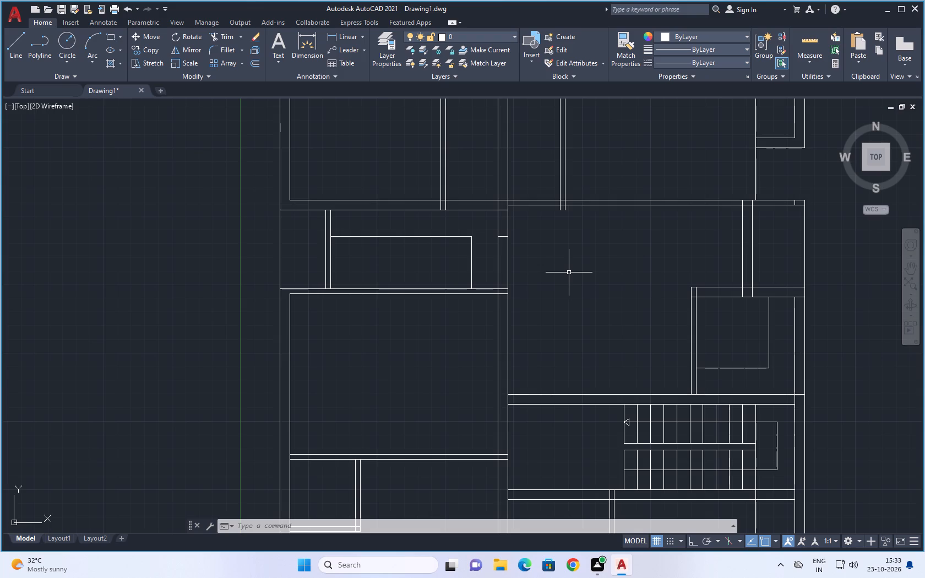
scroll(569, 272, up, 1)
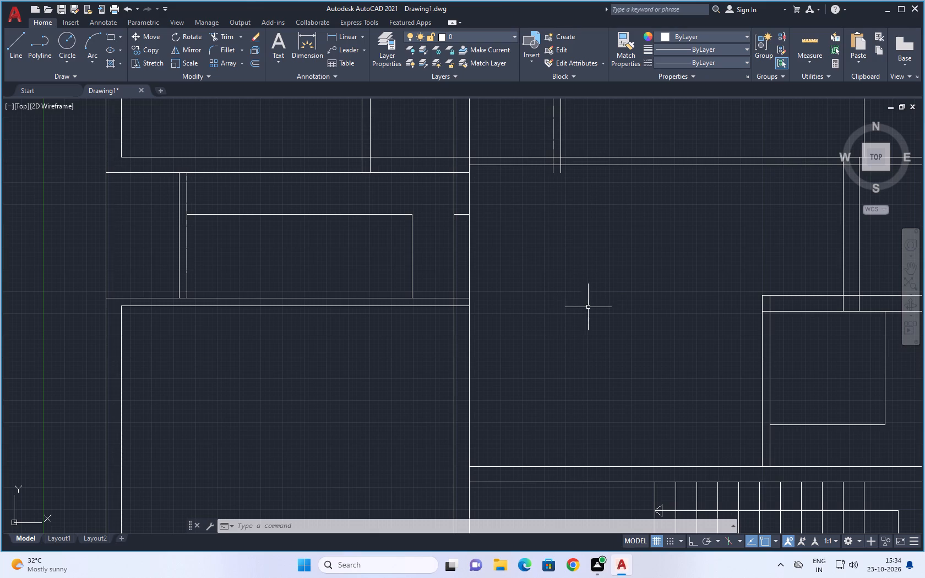
Examine the available lineweights with their display settings, and the linetypes loaded in the Linetype Manager.
click(728, 47)
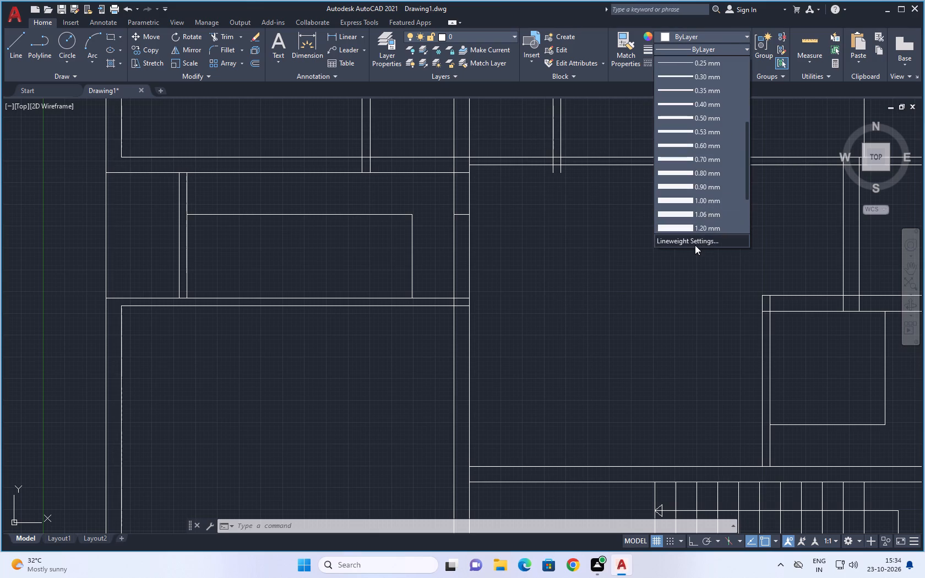
click(695, 243)
scroll(396, 269, down, 15)
scroll(377, 266, up, 20)
scroll(377, 266, up, 6)
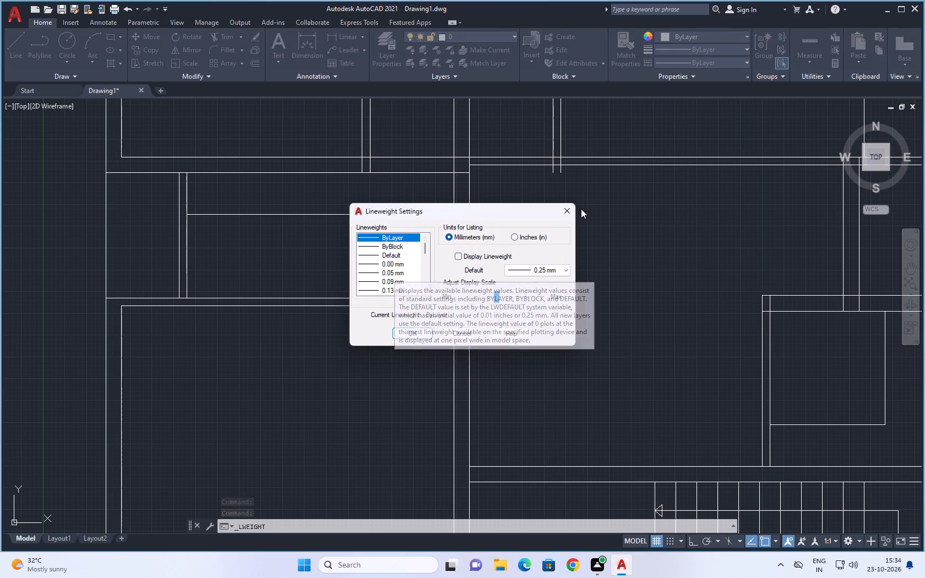
click(573, 209)
click(745, 62)
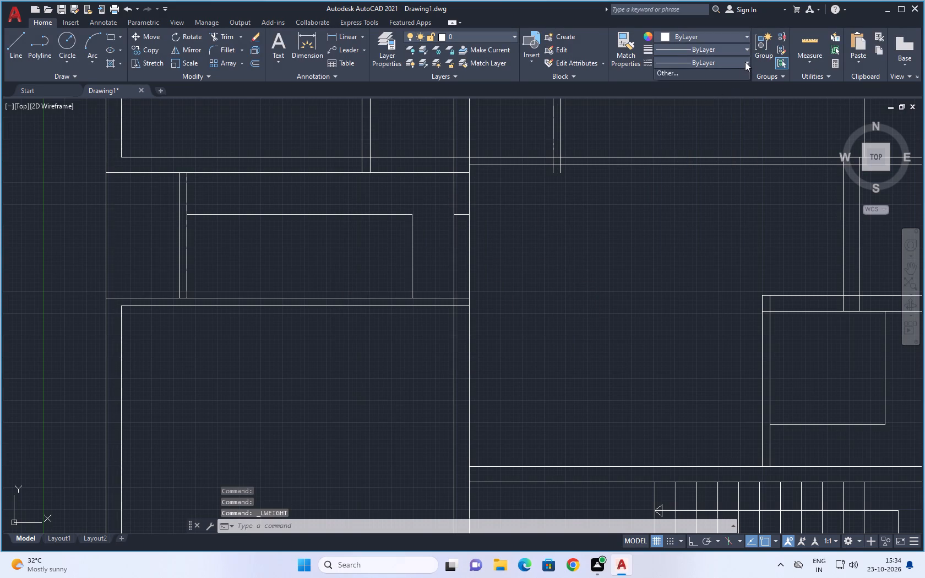
click(684, 119)
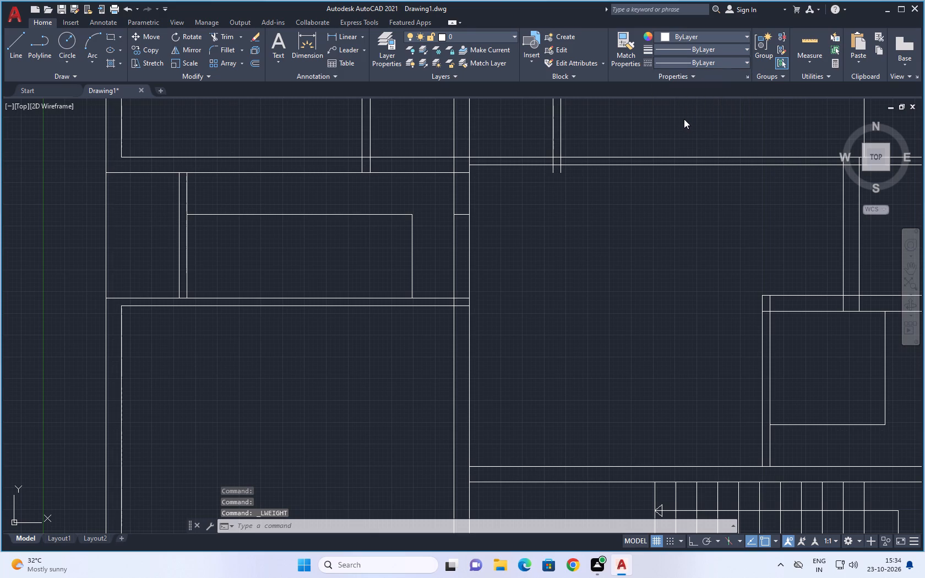
scroll(407, 270, down, 1)
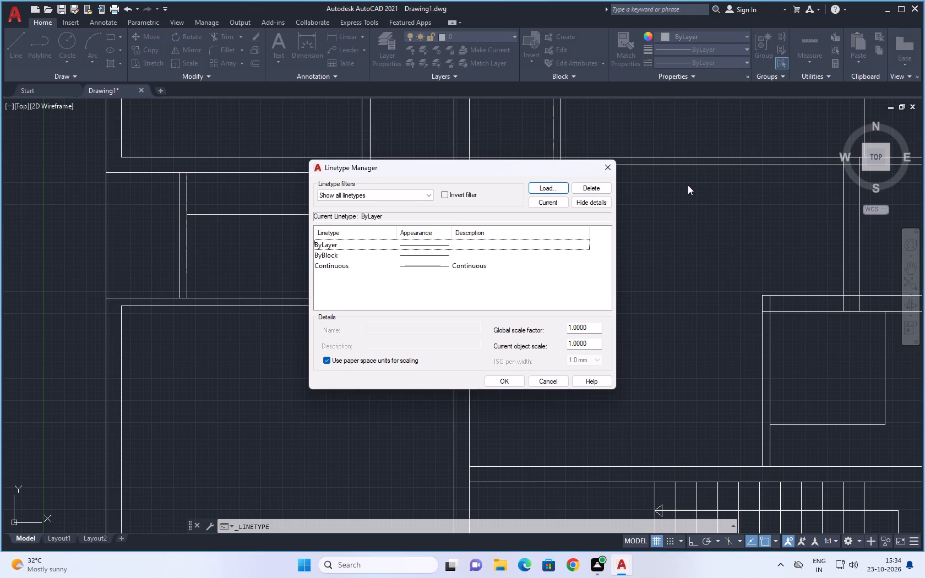
click(606, 170)
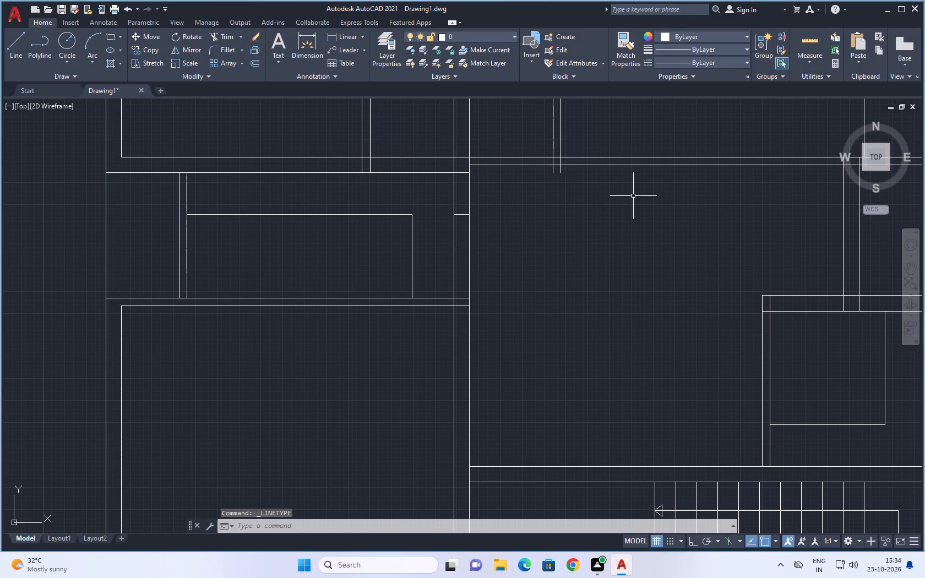
scroll(634, 258, down, 1)
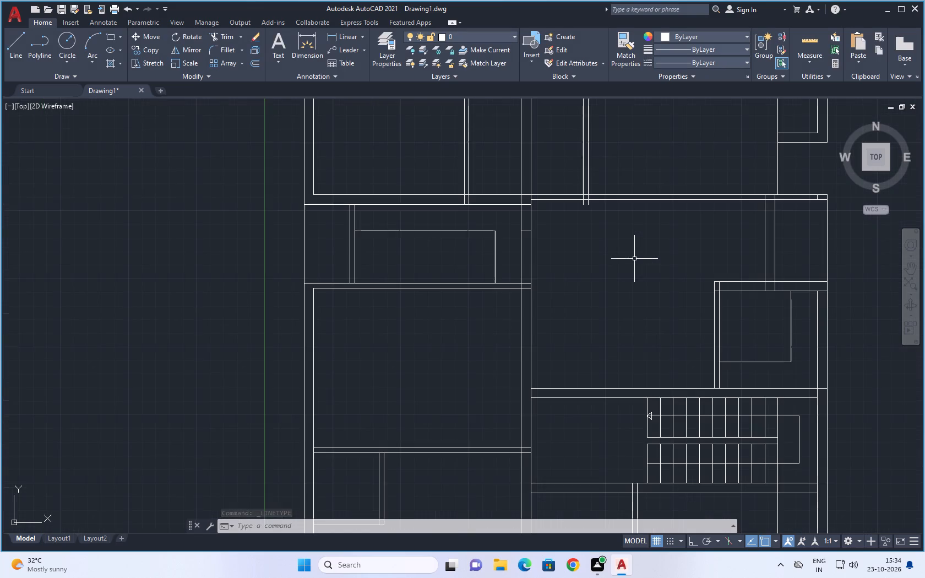
middle_drag(638, 260, 585, 298)
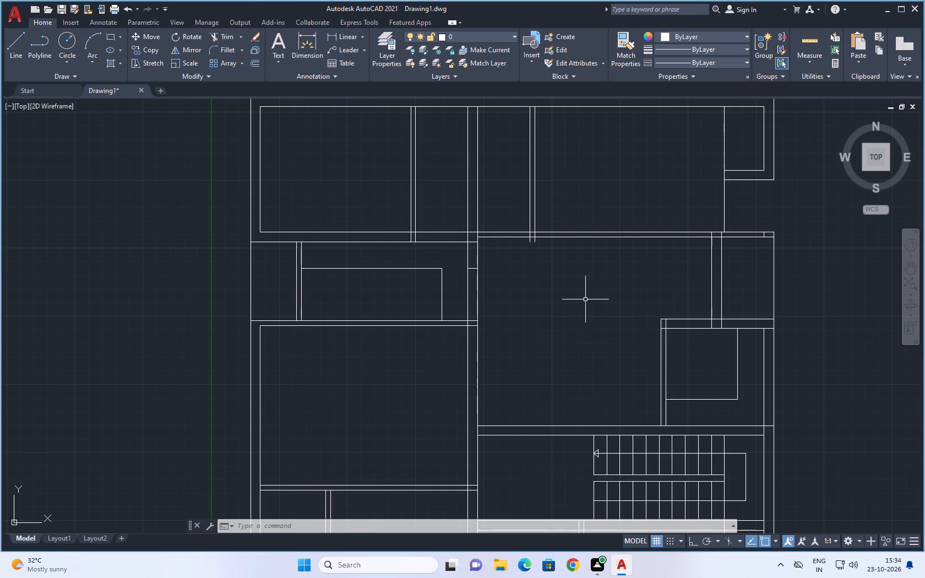
key(space)
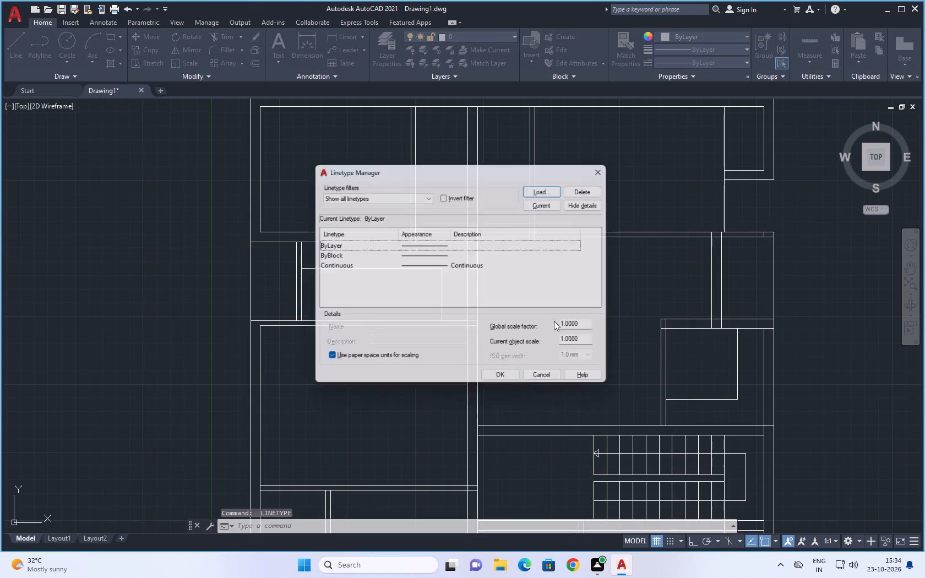
click(609, 167)
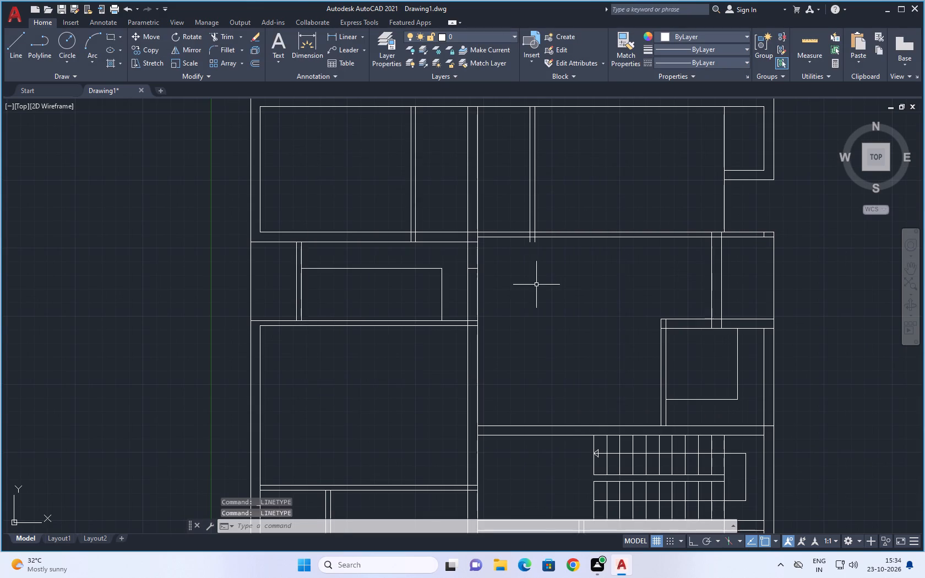
Offset the inner line of the northern exterior wall 6' southward in the two narrow rooms flanking the central wall.
scroll(561, 288, down, 1)
middle_drag(566, 307, 551, 297)
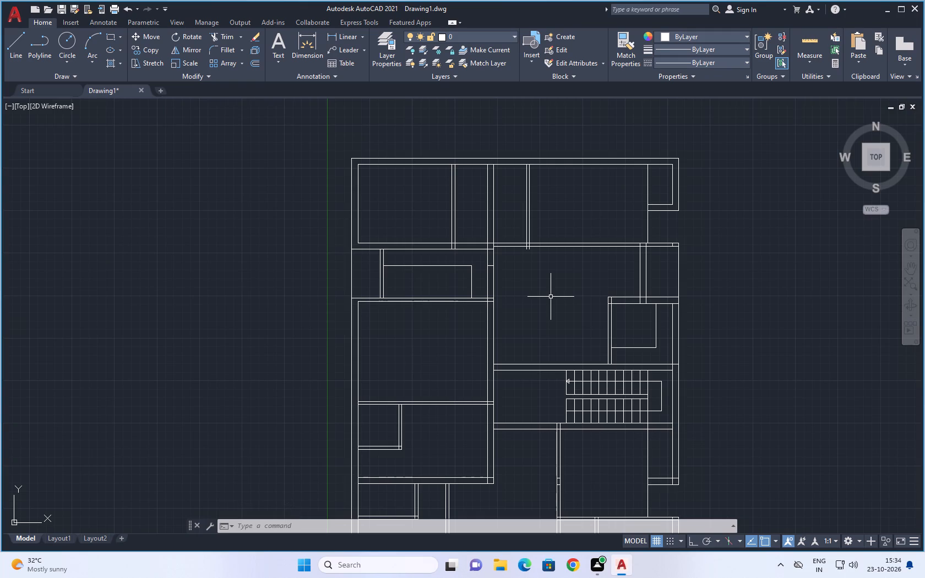
key(Escape)
key(Escape)
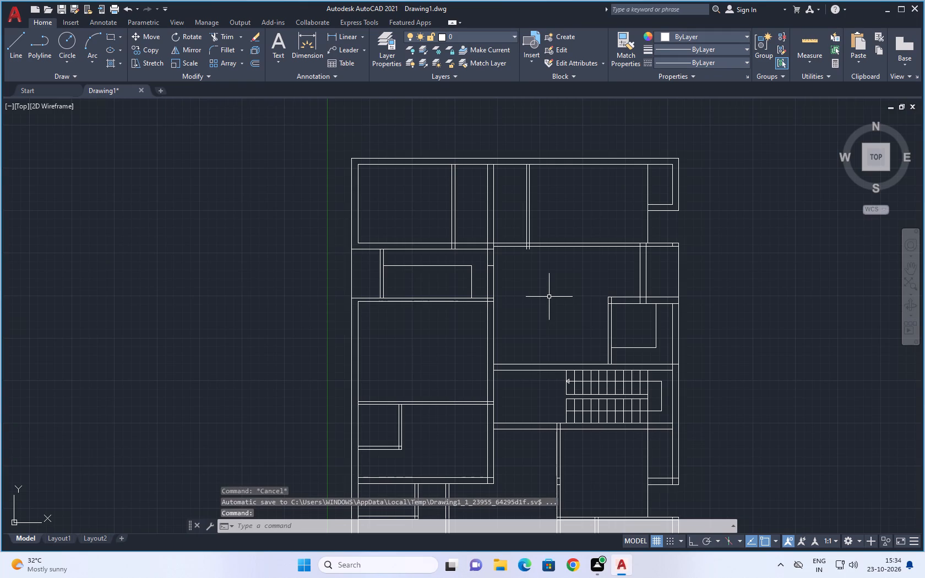
key(o)
key(Return)
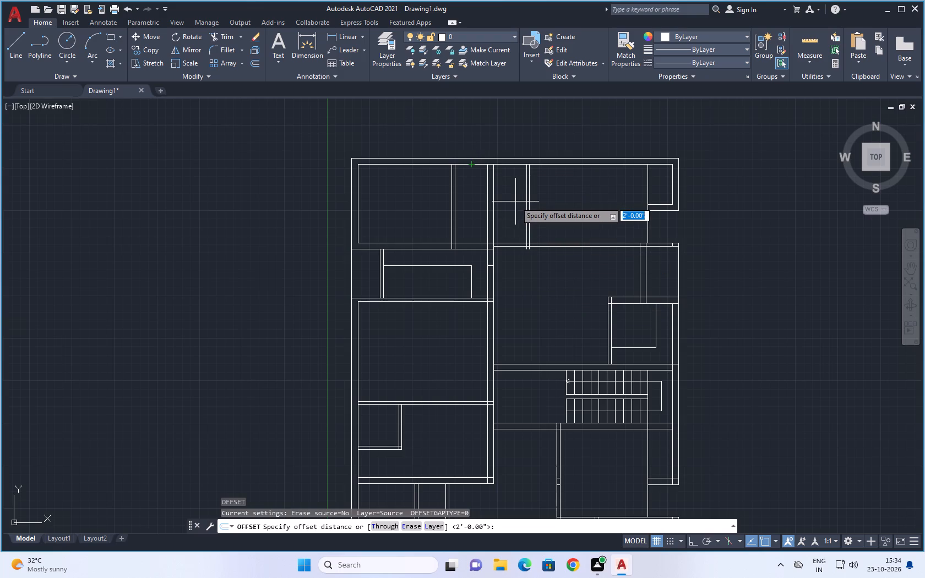
key(6)
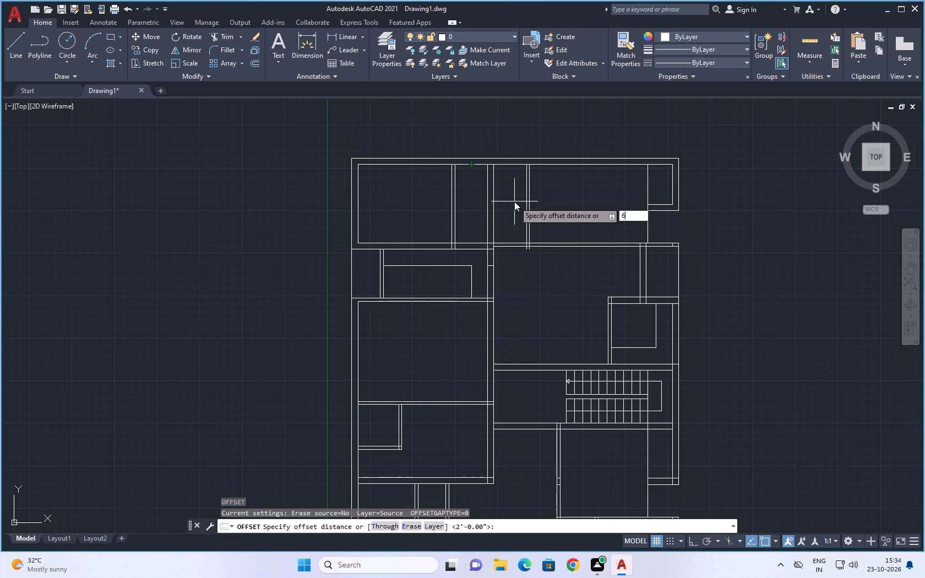
key(apostrophe)
key(Return)
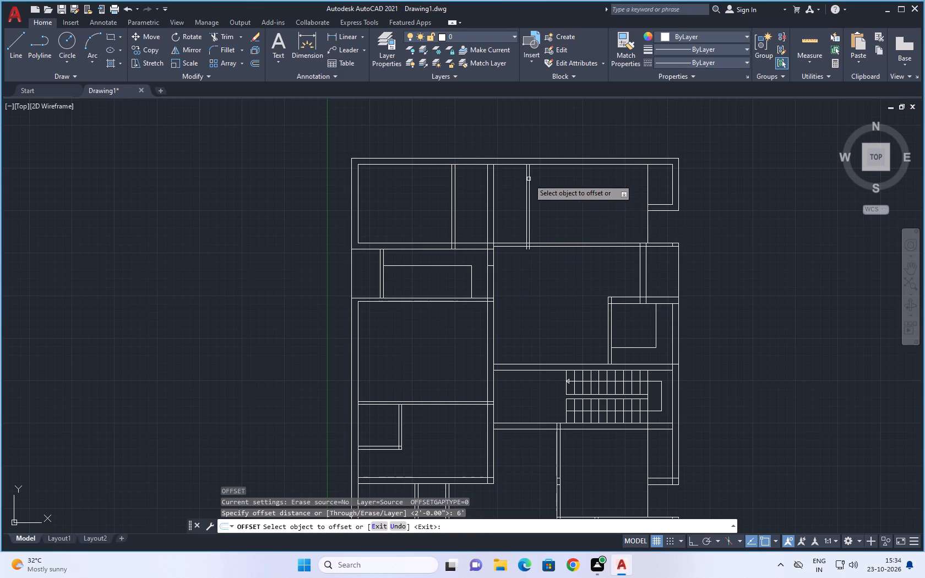
click(512, 164)
click(506, 202)
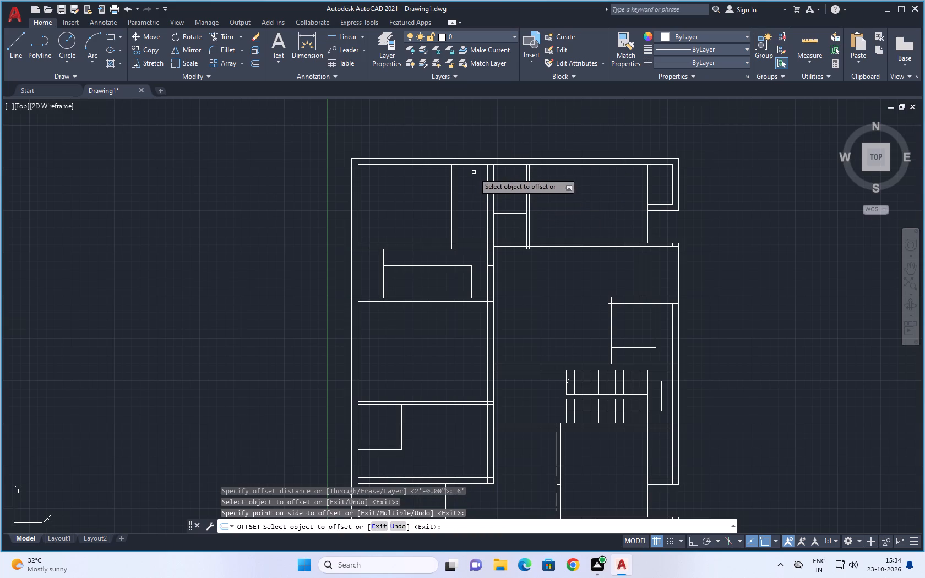
click(472, 164)
click(466, 194)
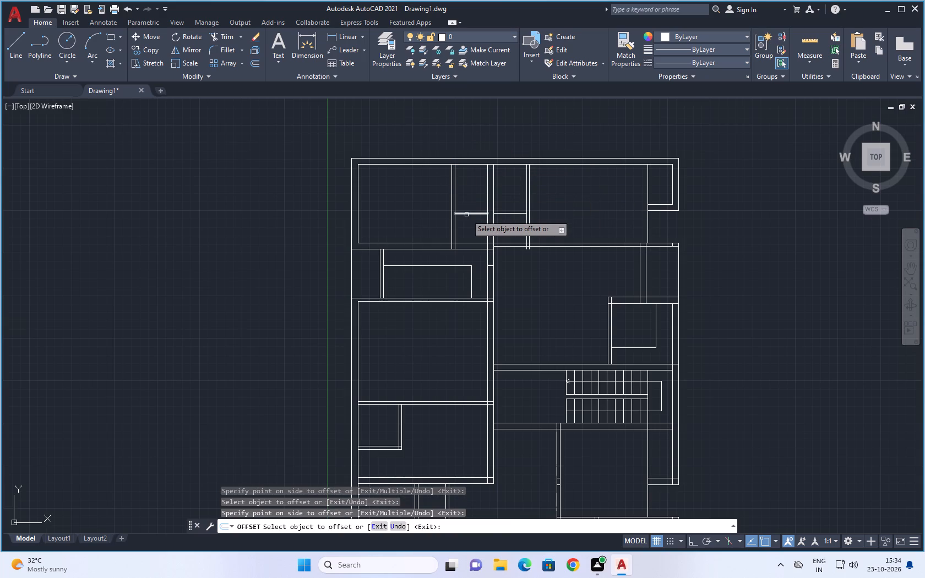
Offset each of the two new cross lines 4.5" southward to form partitions in the narrow rooms beside the central wall.
click(468, 214)
text(4.5)
key(shift+quotedbl)
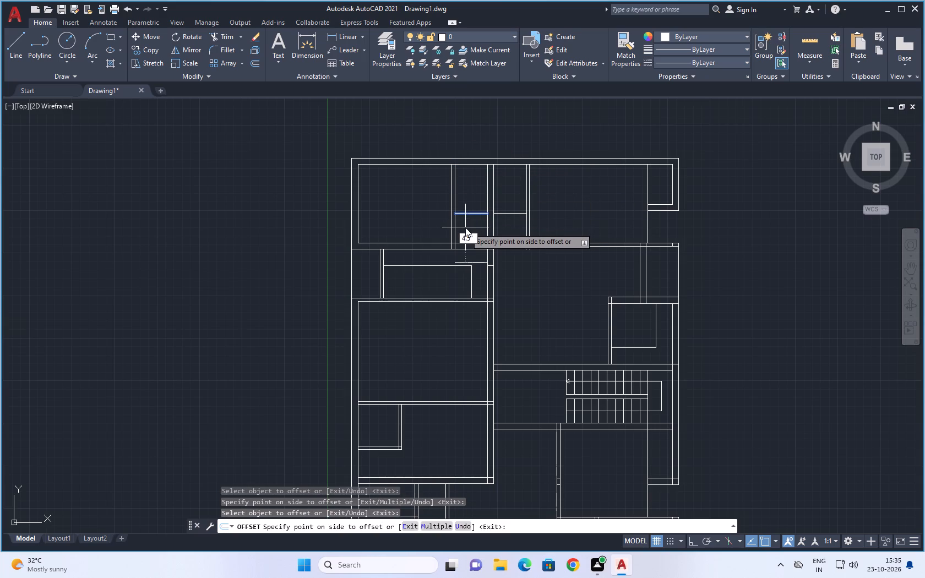
key(Return)
scroll(516, 208, up, 1)
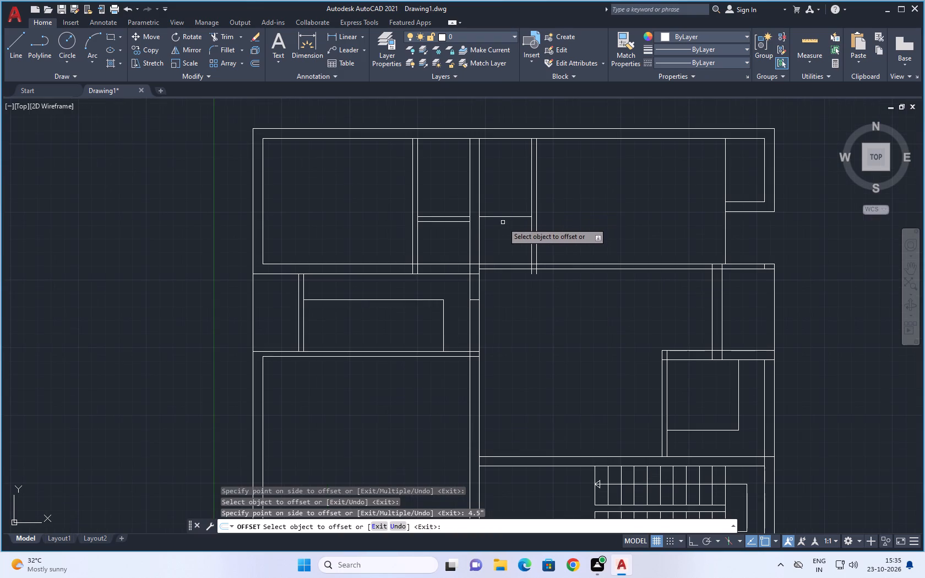
click(507, 217)
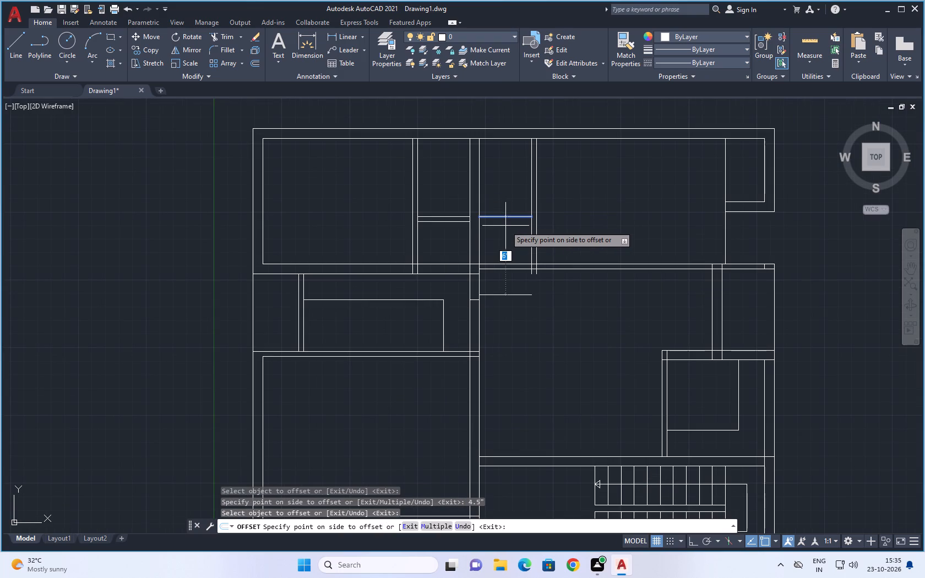
text(4.5")
key(Return)
scroll(562, 230, down, 2)
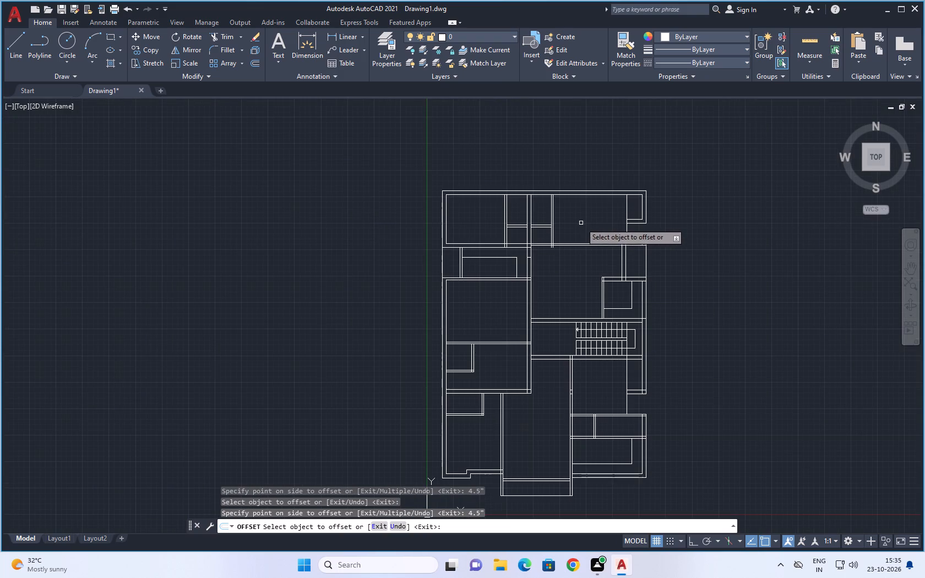
middle_drag(581, 221, 538, 187)
scroll(524, 205, up, 2)
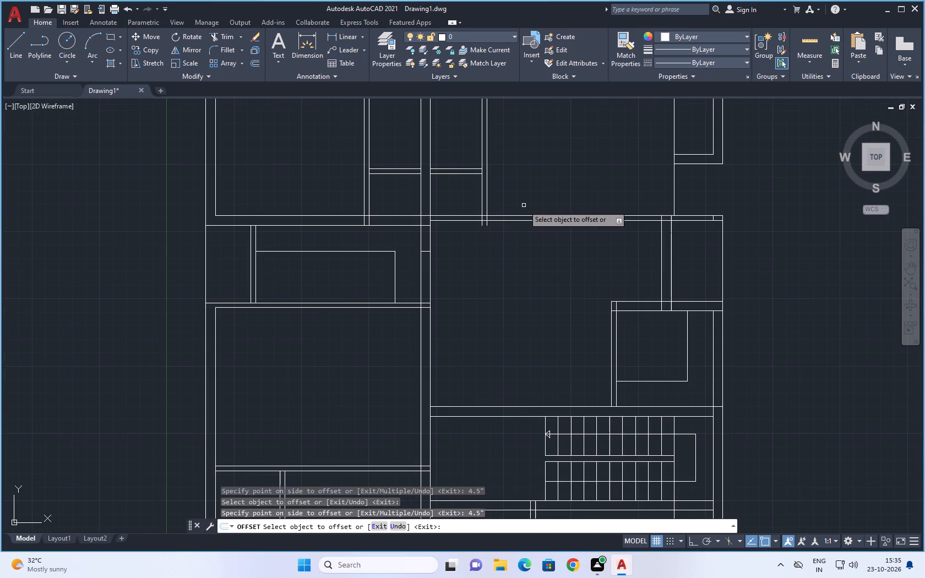
scroll(515, 304, down, 2)
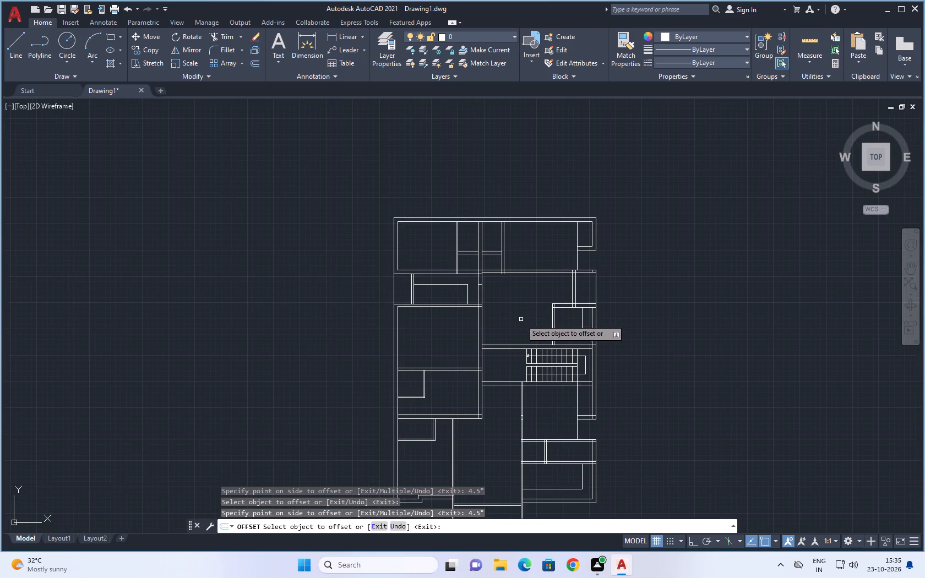
middle_drag(522, 320, 516, 260)
key(Escape)
key(Escape)
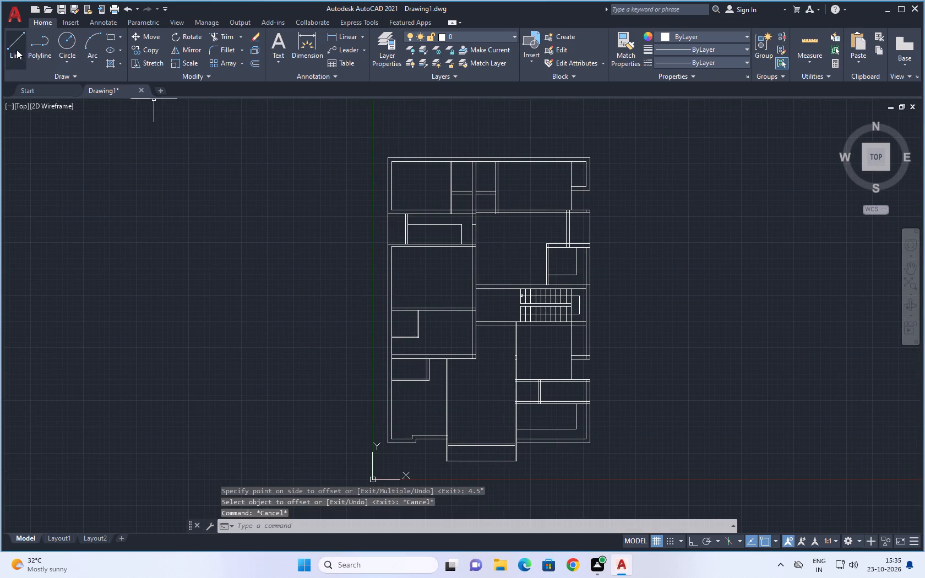
Draw short vertical lines closing the ends of the two new partitions along both faces of the central wall.
click(17, 50)
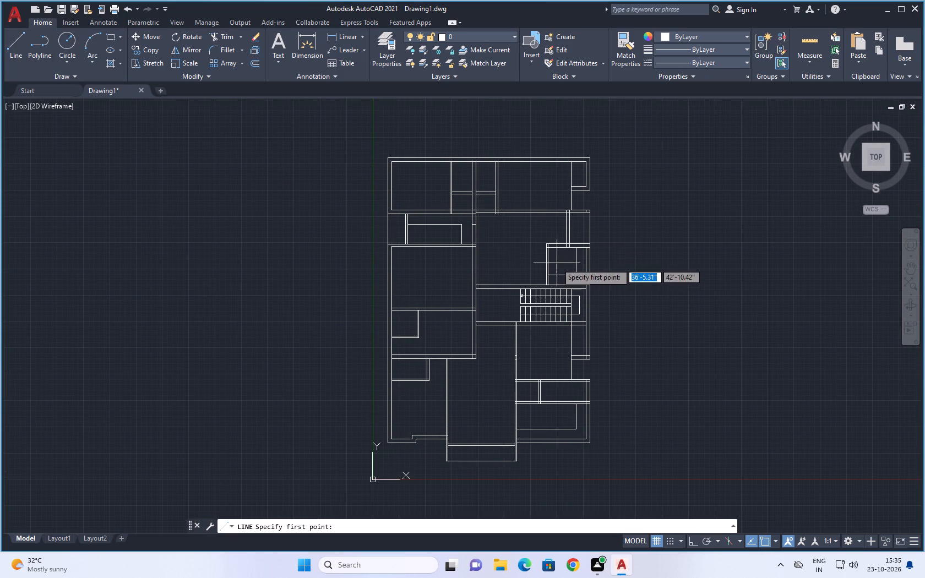
scroll(494, 165, up, 3)
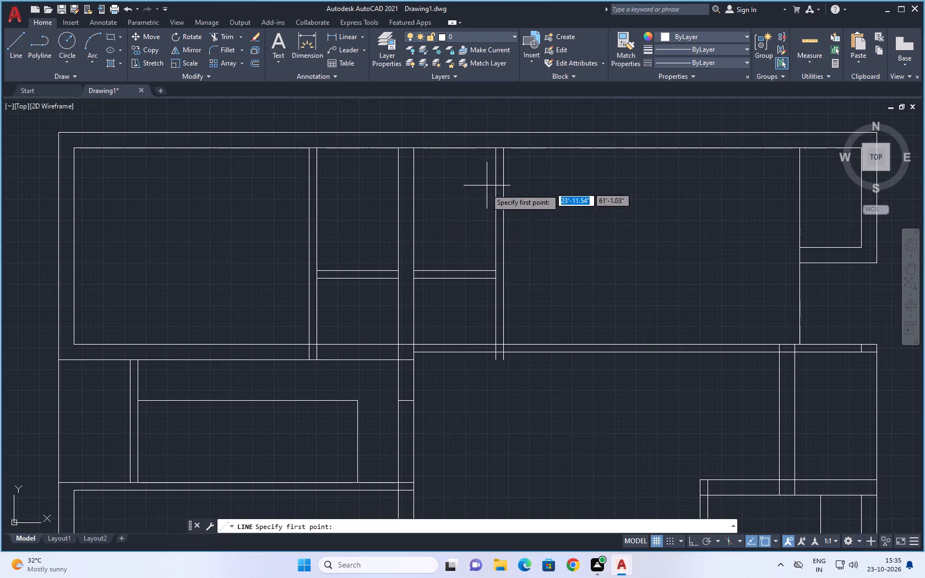
middle_drag(474, 243, 540, 208)
scroll(436, 253, up, 3)
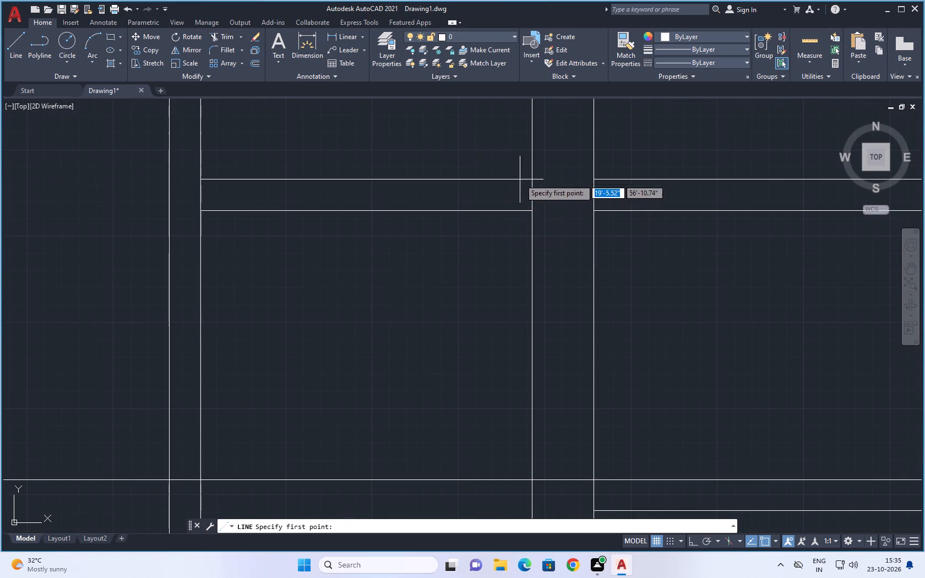
click(531, 180)
click(533, 210)
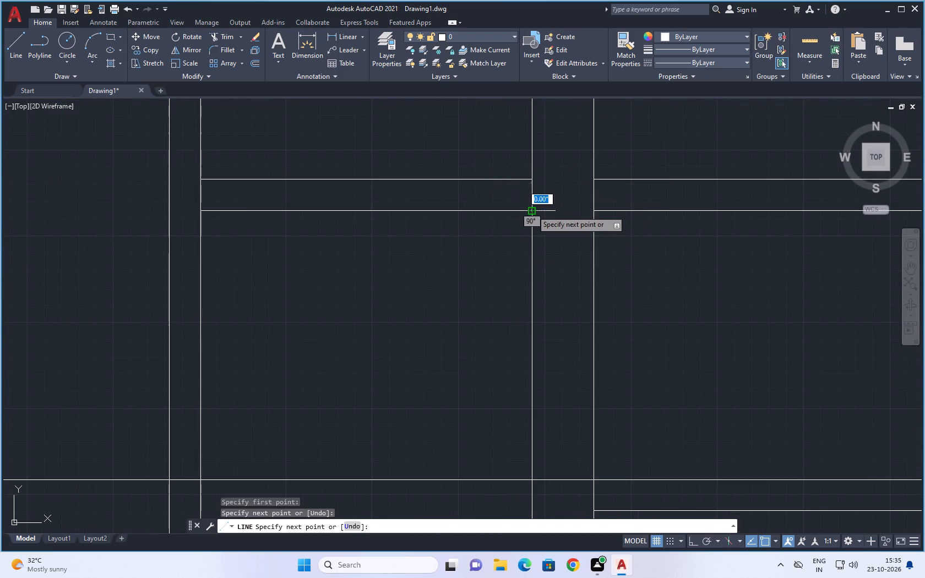
key(space)
key(space)
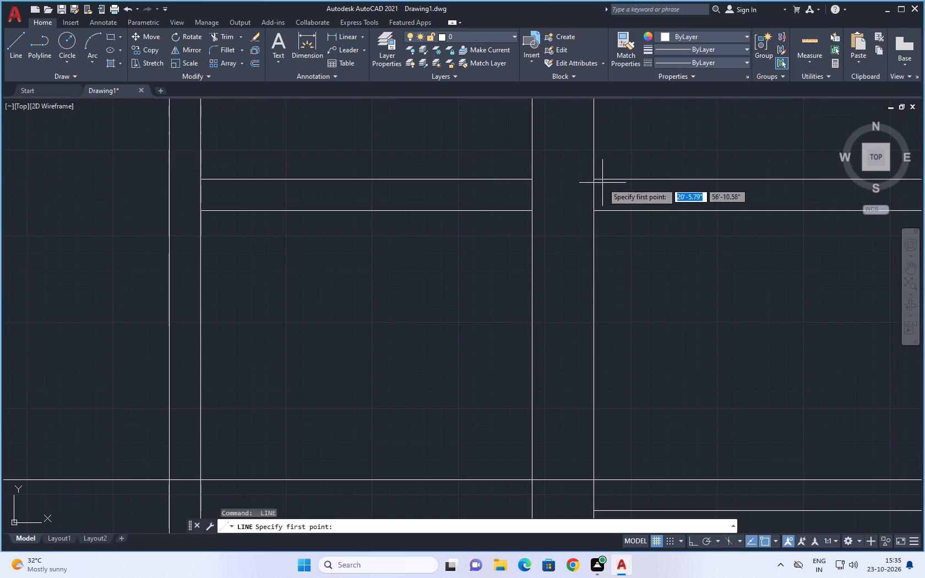
click(595, 182)
click(591, 209)
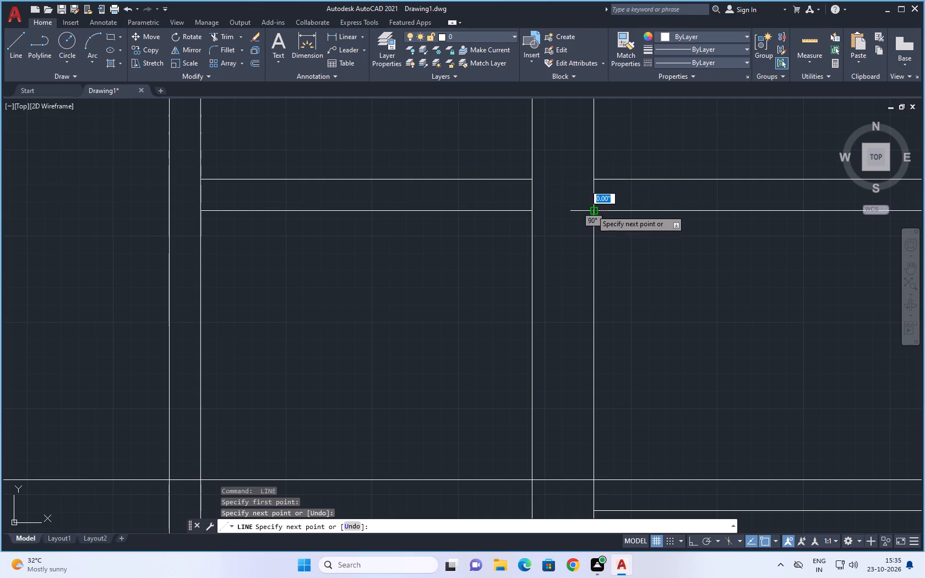
key(space)
scroll(633, 244, down, 5)
middle_drag(649, 262, 616, 156)
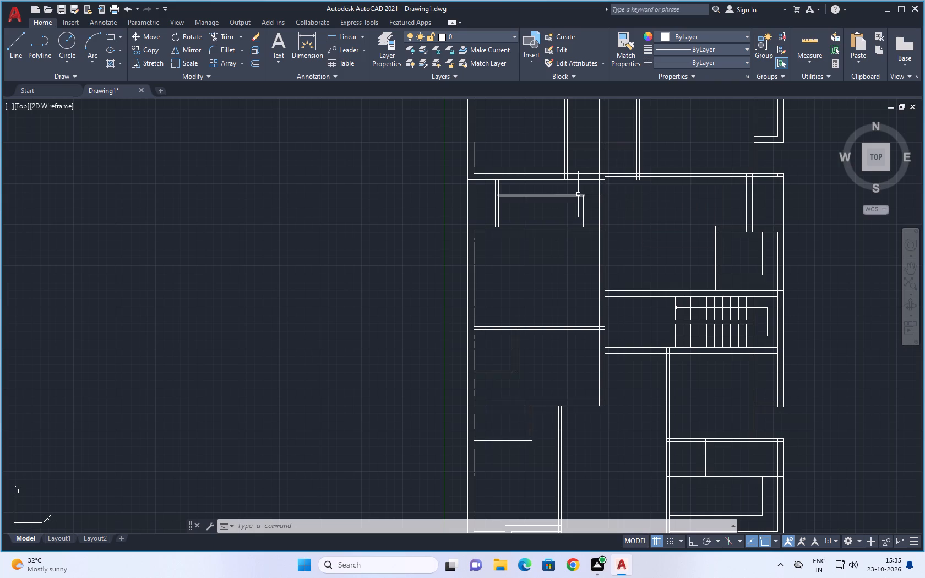
Examine the wall layout and junctions across the floor plan, from the northern rooms to the staircase and southern rooms.
scroll(572, 178, down, 1)
middle_drag(619, 187, 618, 191)
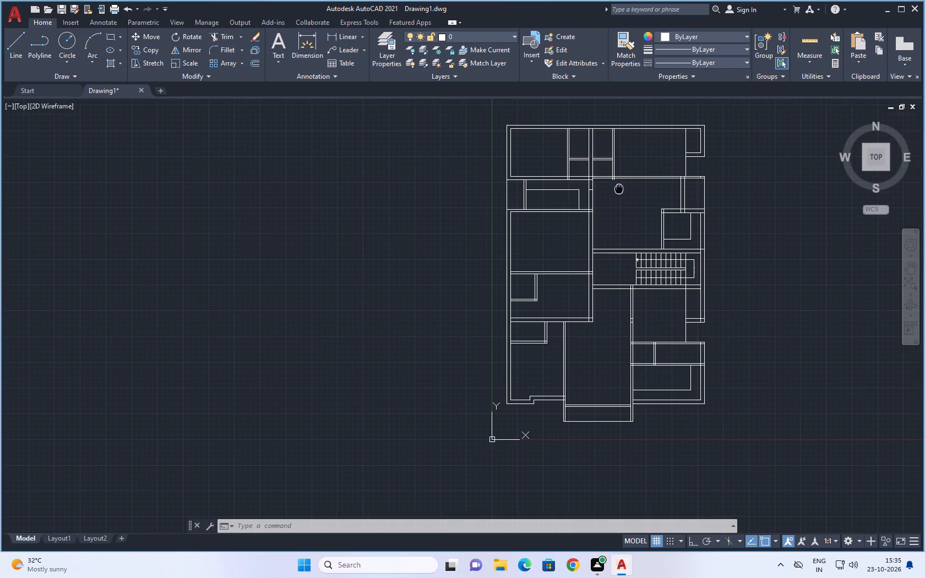
middle_drag(618, 191, 602, 222)
scroll(543, 199, up, 3)
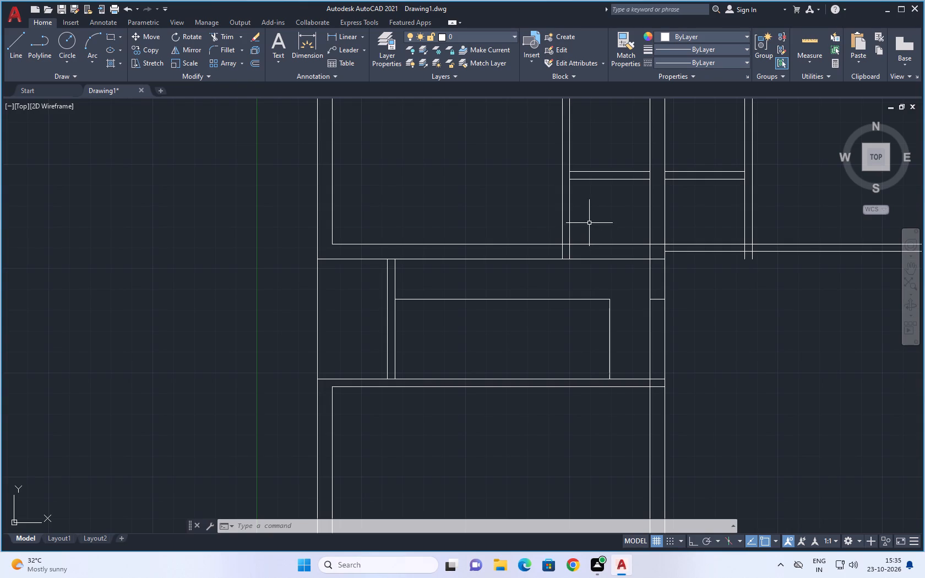
scroll(595, 219, down, 1)
scroll(651, 267, down, 1)
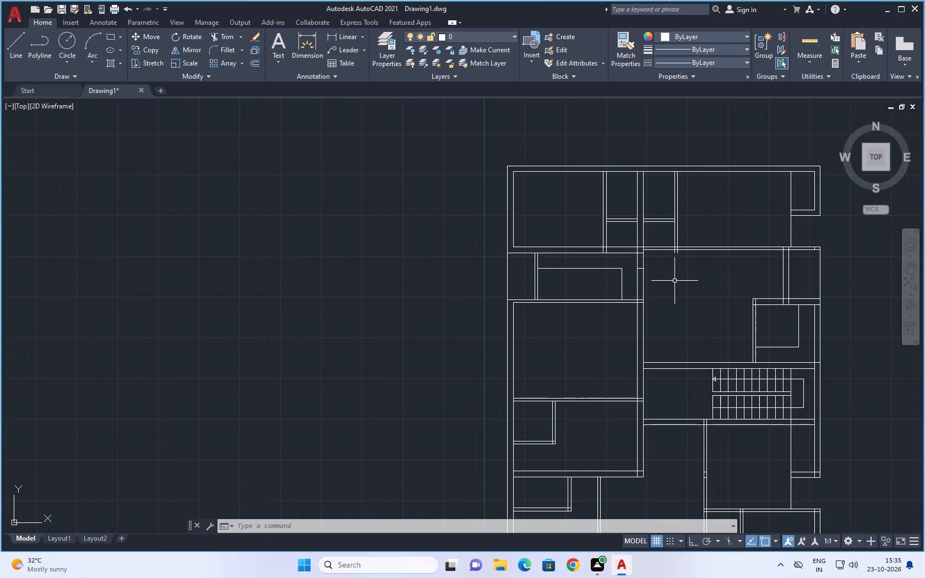
middle_drag(674, 281, 640, 244)
middle_drag(643, 265, 621, 222)
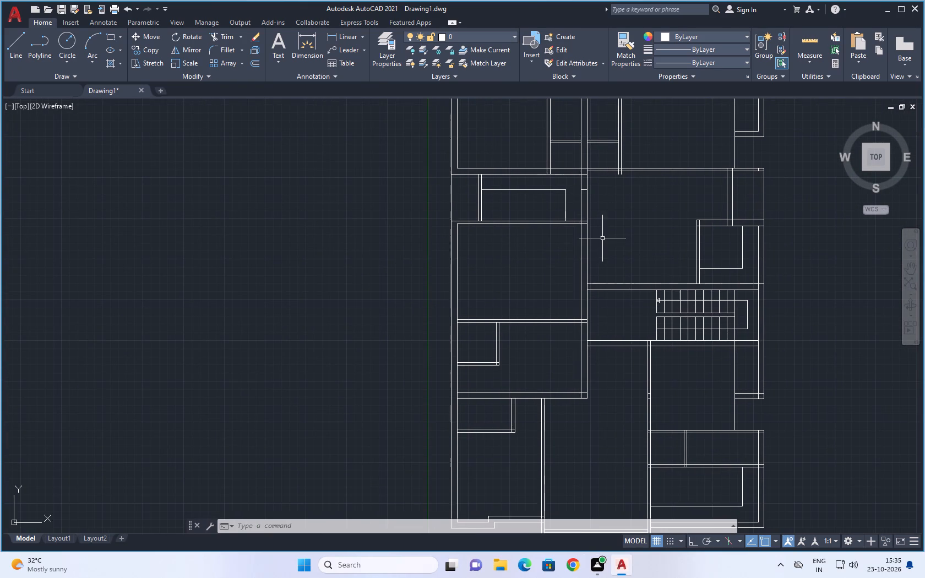
key(space)
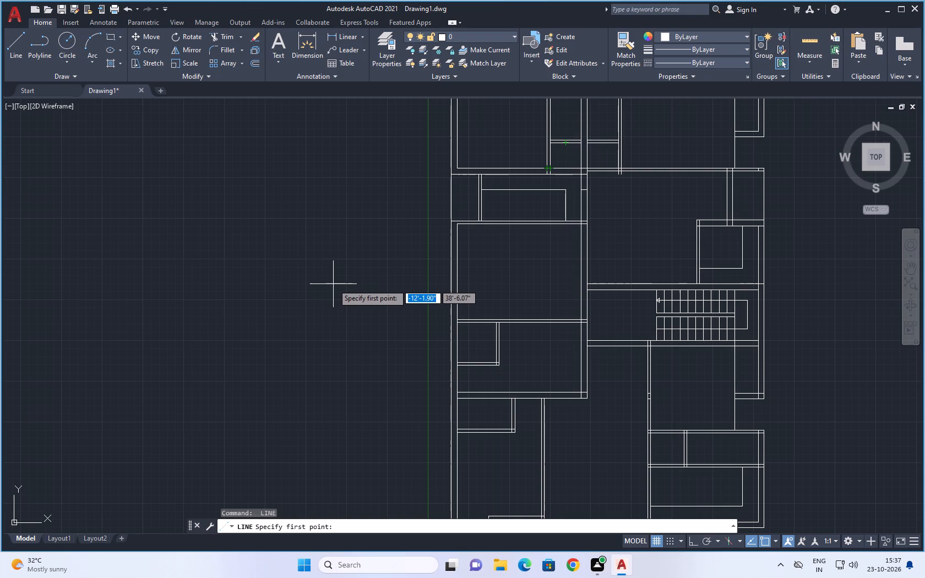
scroll(336, 291, down, 1)
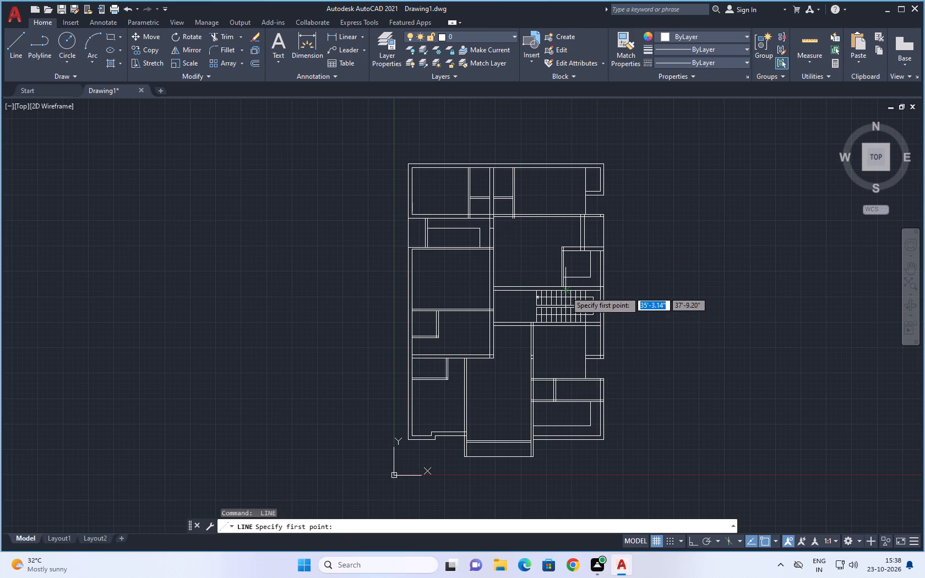
scroll(670, 280, up, 1)
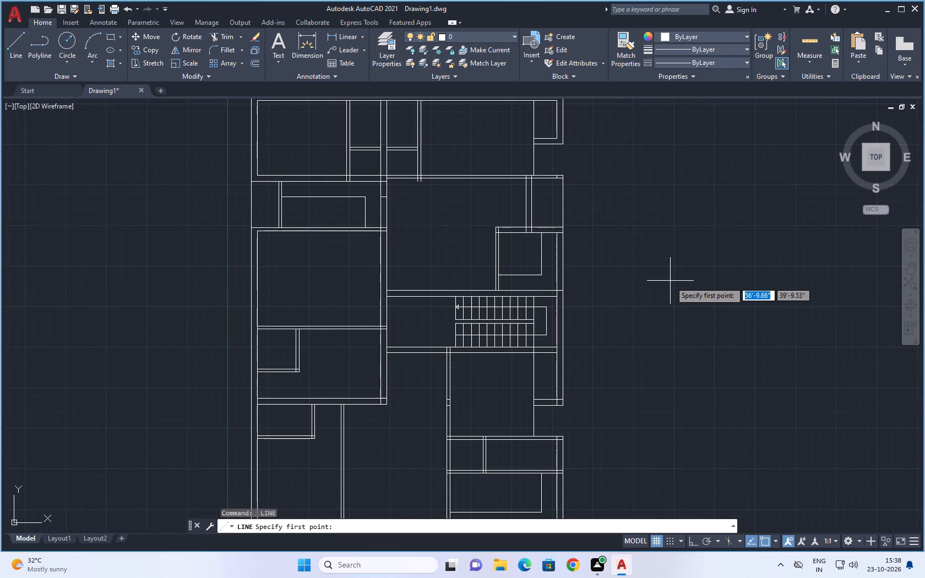
middle_drag(645, 197, 690, 230)
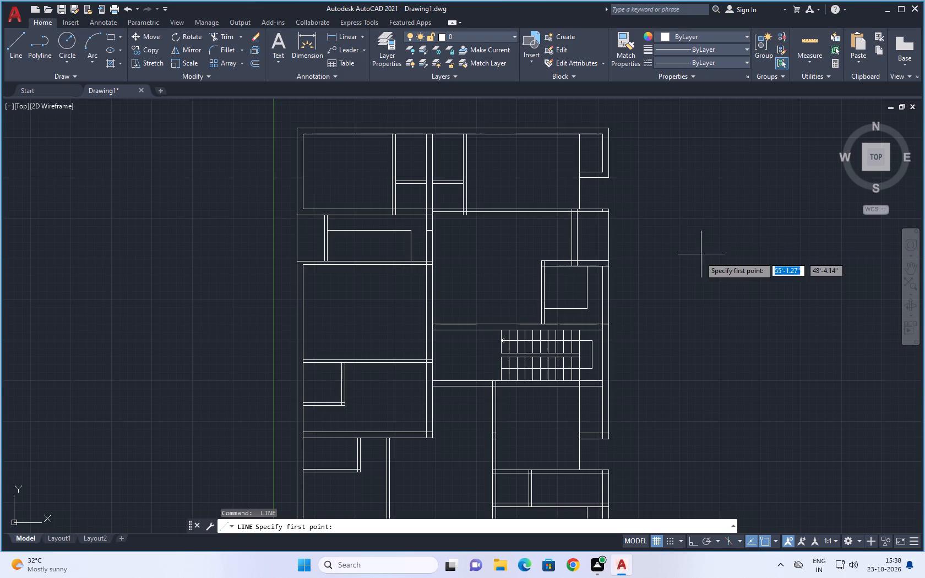
middle_drag(704, 285, 695, 237)
middle_drag(669, 242, 689, 308)
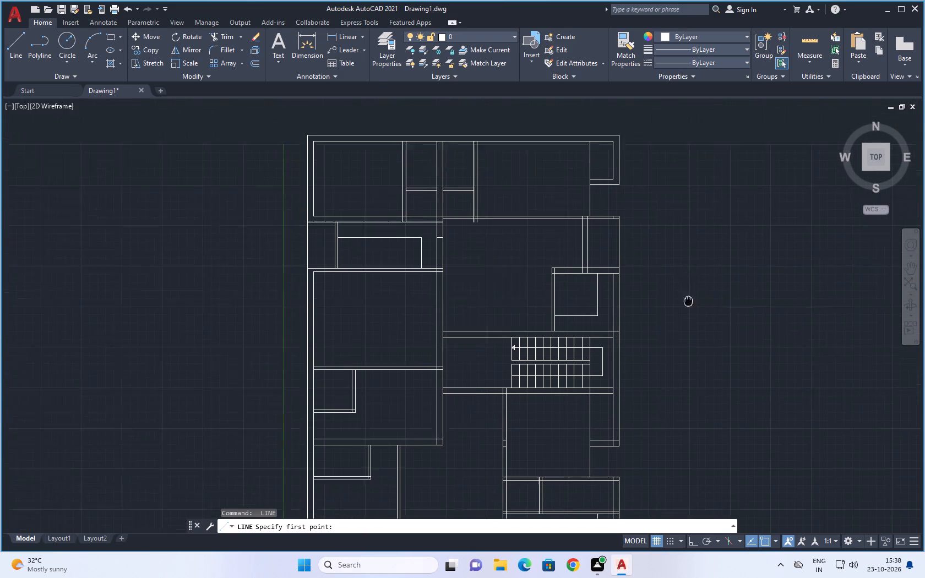
middle_drag(689, 308, 689, 316)
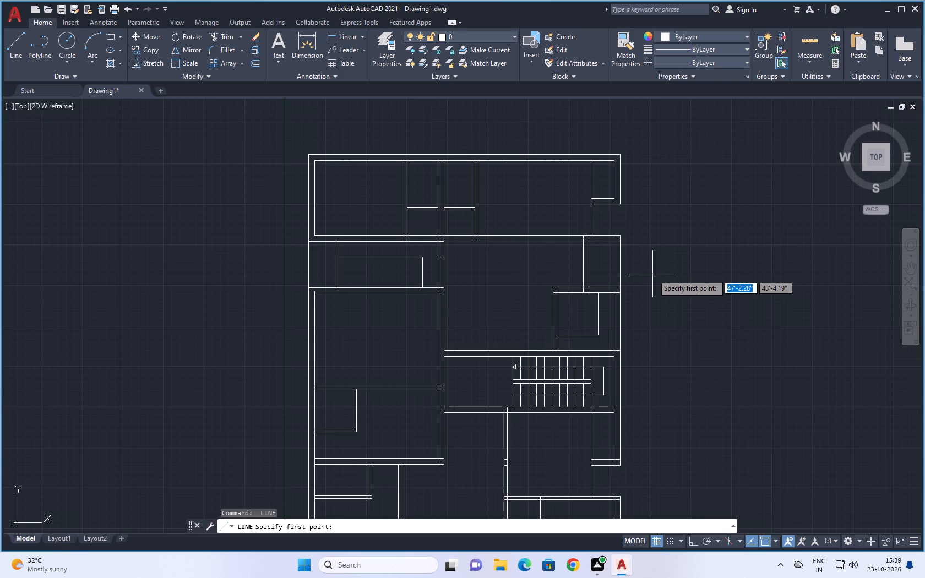
scroll(636, 263, up, 1)
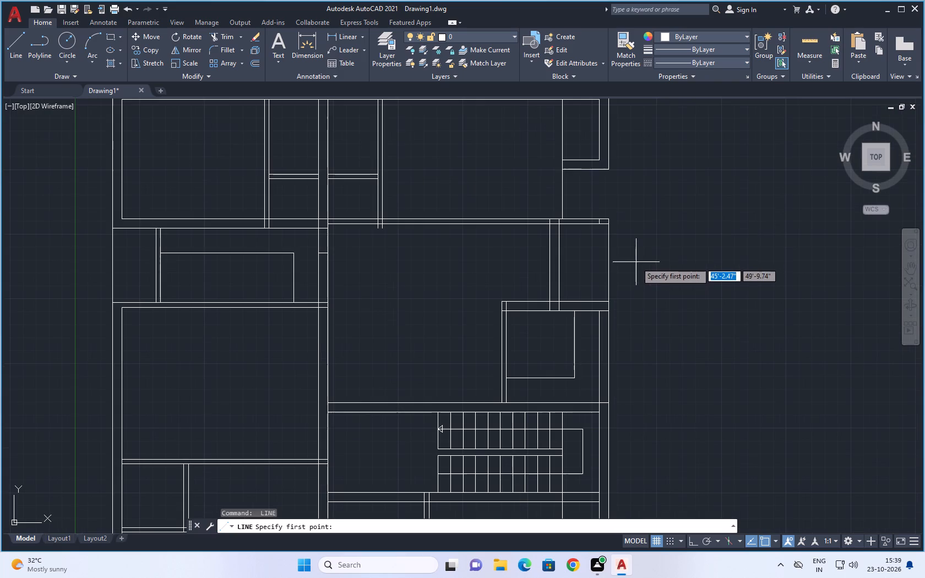
middle_drag(654, 245, 726, 268)
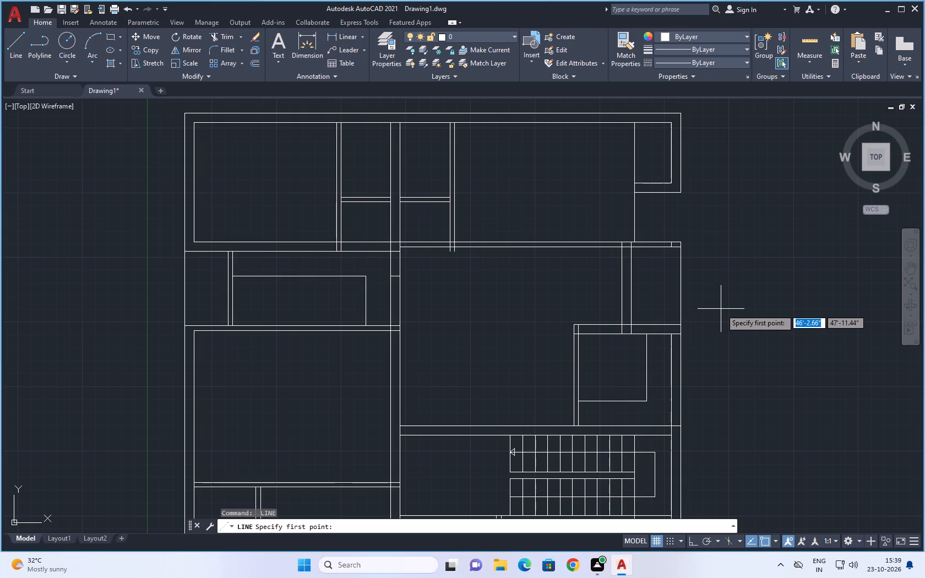
scroll(722, 314, up, 1)
middle_drag(725, 316, 759, 295)
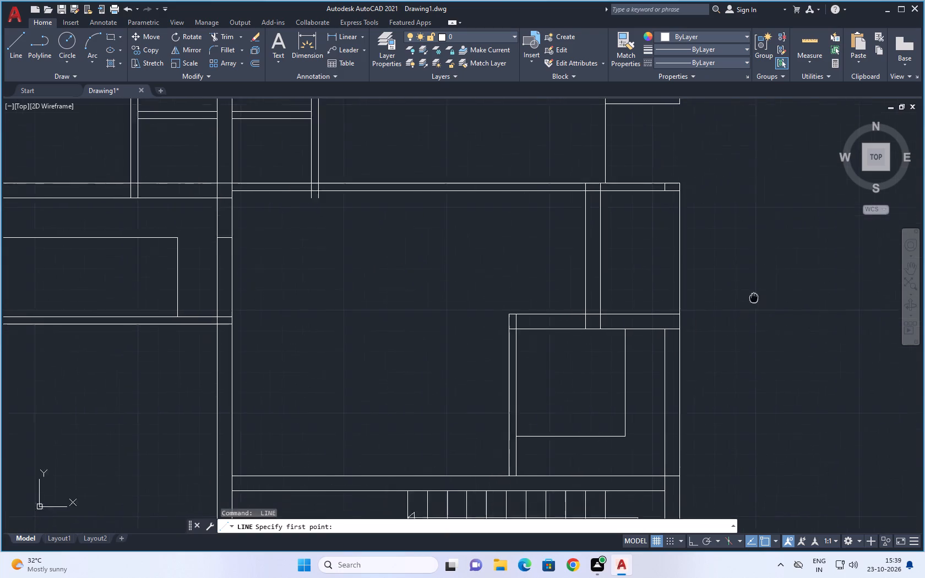
middle_drag(759, 295, 763, 292)
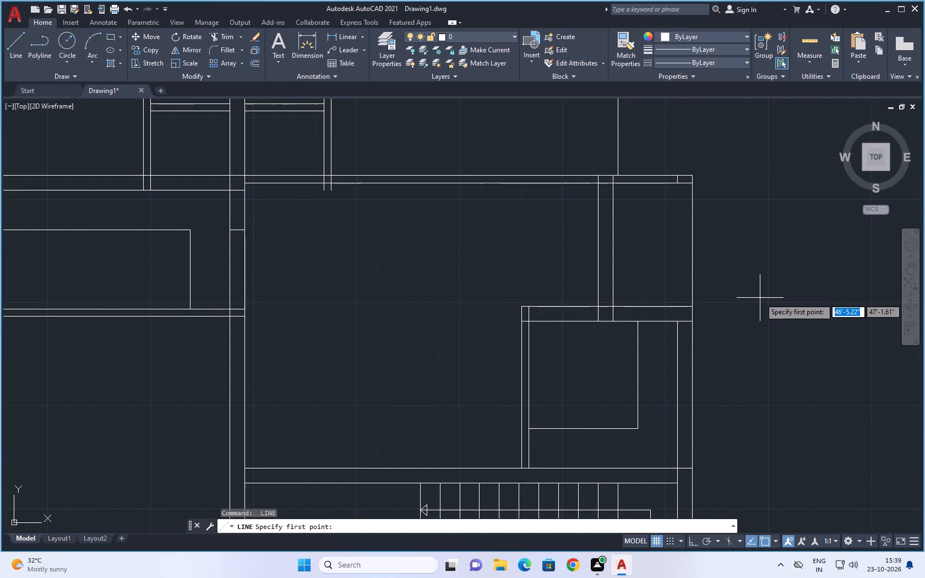
scroll(760, 298, down, 2)
middle_drag(768, 293, 763, 301)
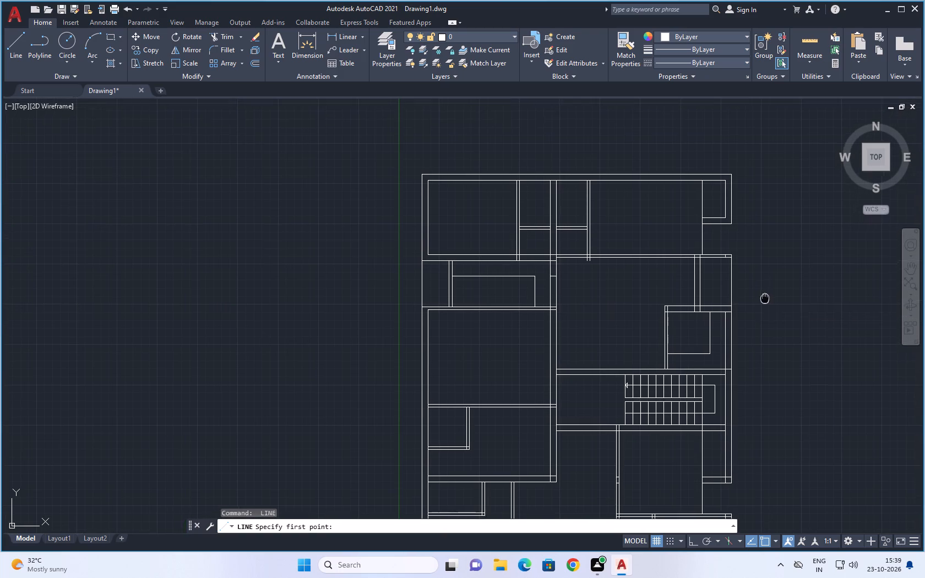
middle_drag(763, 301, 760, 306)
middle_drag(766, 333, 752, 297)
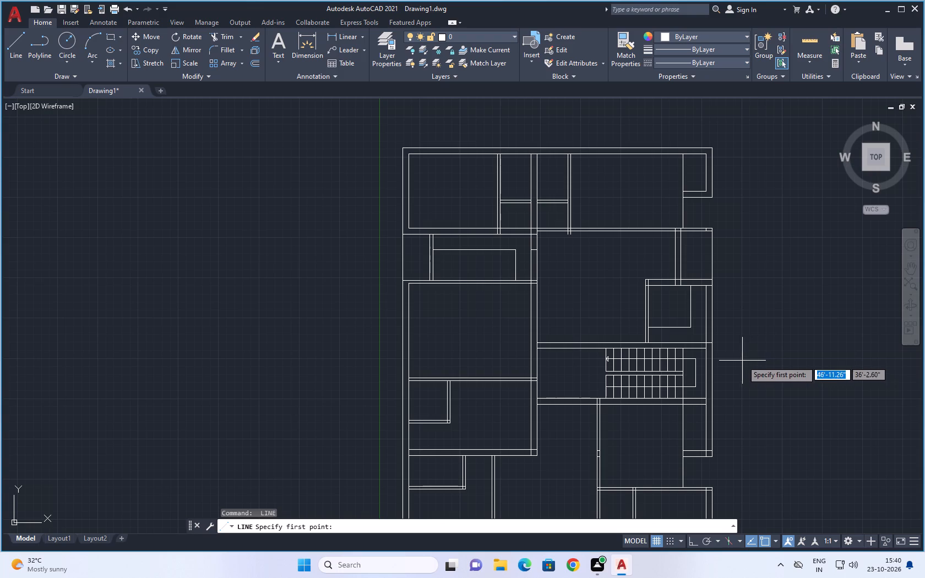
middle_drag(768, 385, 761, 306)
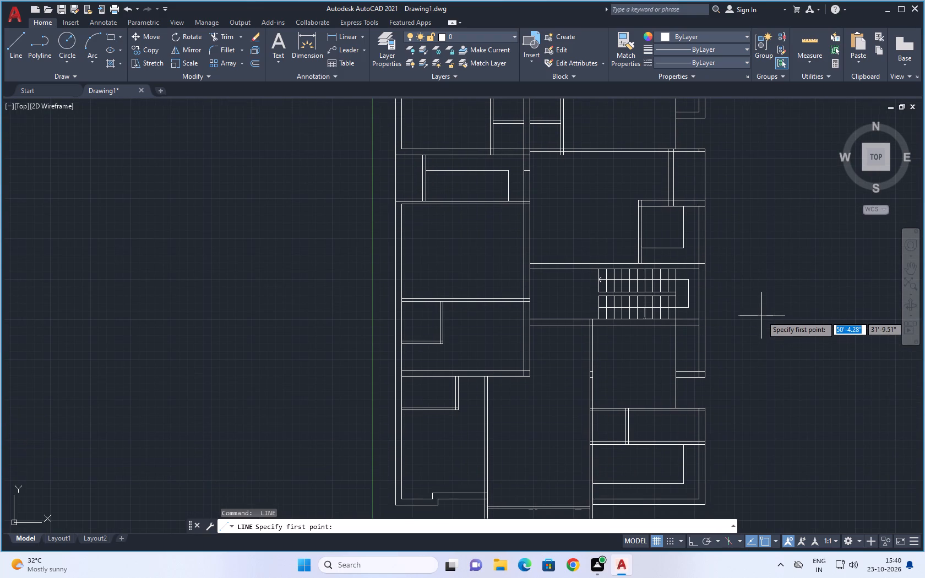
key(Escape)
key(Escape)
Draw a short horizontal line closing the southern end of the vertical partition in the narrow western room below the northern rooms.
middle_drag(772, 314, 703, 378)
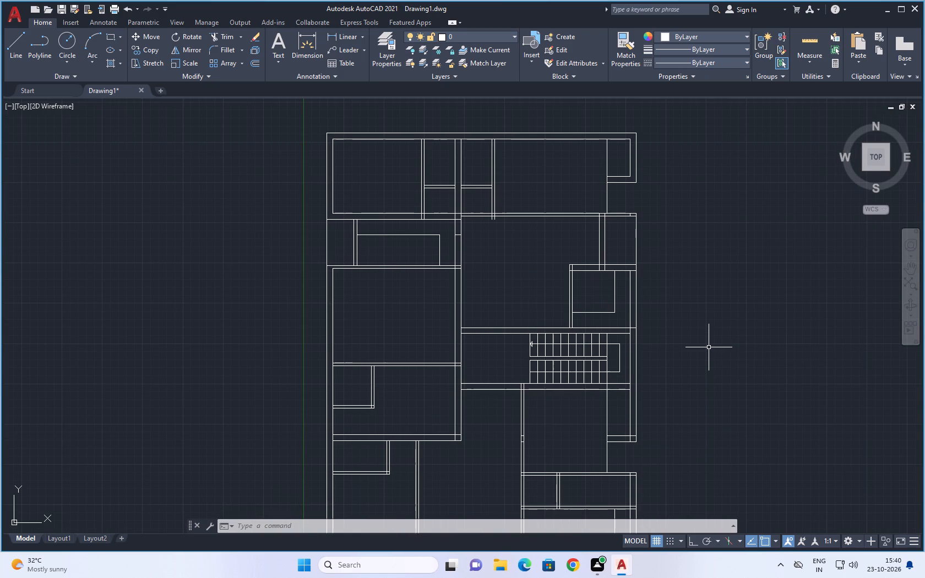
scroll(371, 288, up, 1)
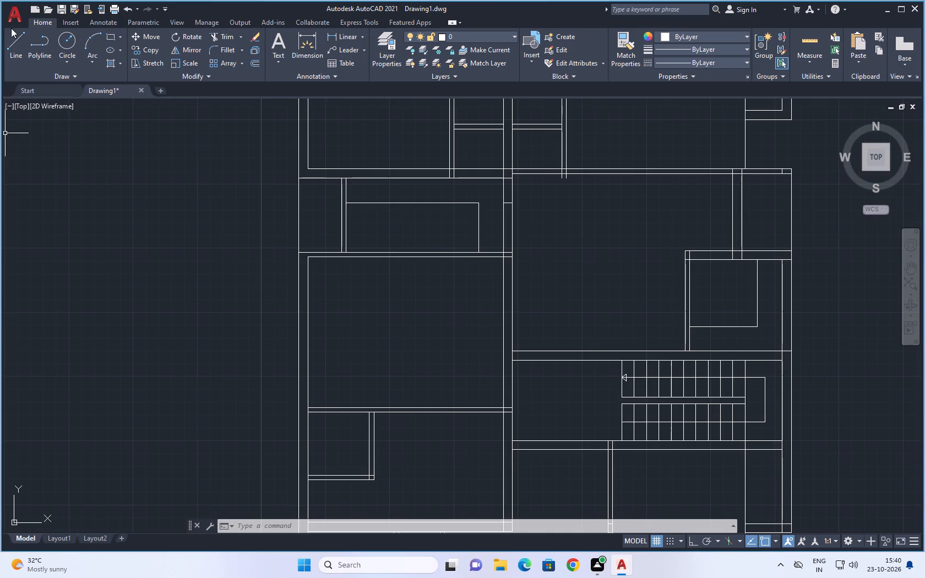
click(10, 38)
scroll(319, 235, up, 3)
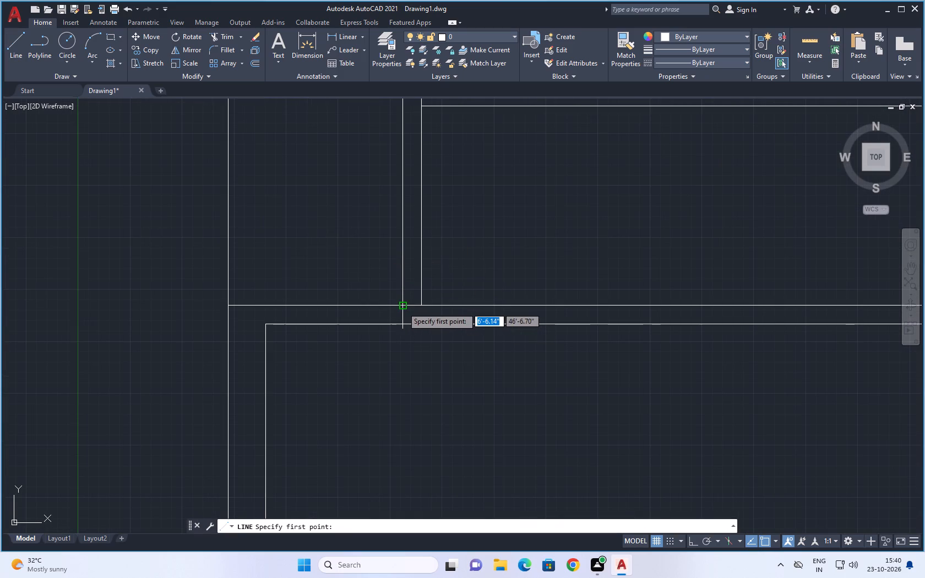
click(402, 307)
click(422, 307)
key(Escape)
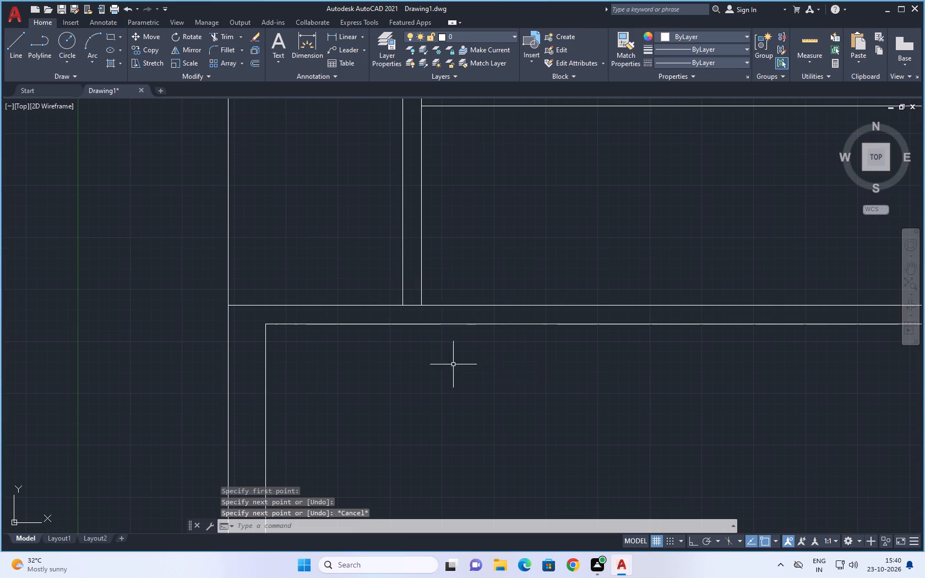
Draw two short vertical lines across the horizontal wall north of the small western room, continuing both faces of its eastern partition.
scroll(460, 365, down, 3)
middle_drag(520, 385, 459, 223)
scroll(487, 247, down, 1)
middle_drag(494, 251, 448, 264)
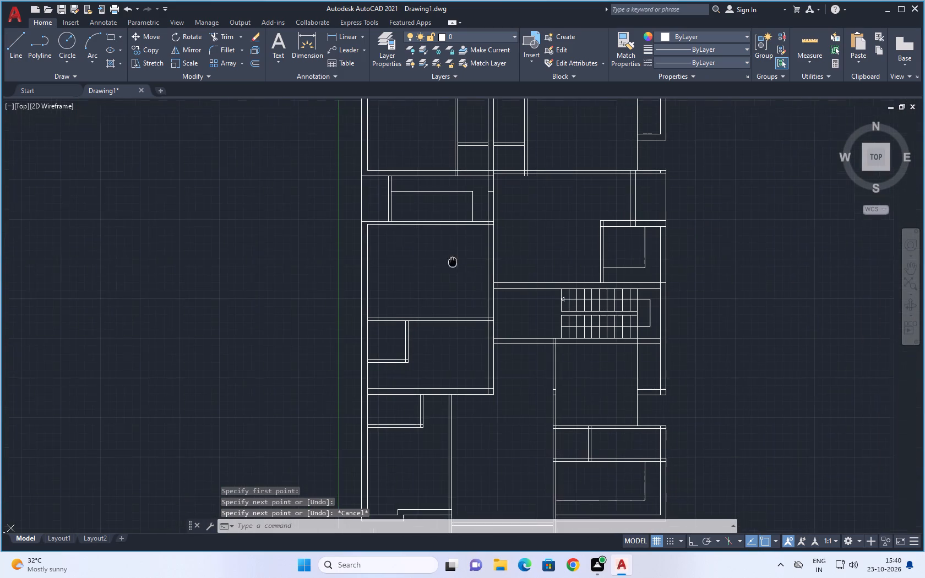
middle_drag(448, 264, 448, 264)
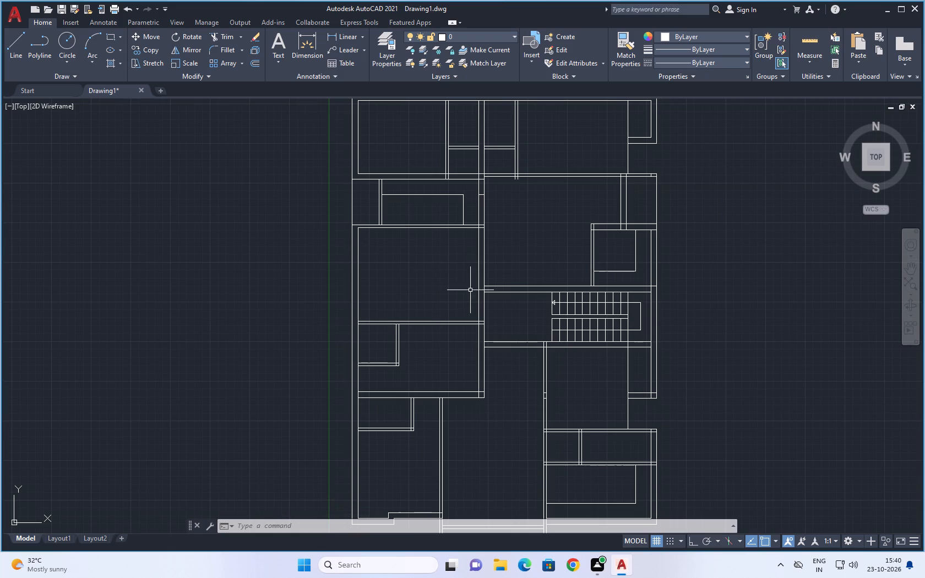
middle_drag(464, 294, 470, 263)
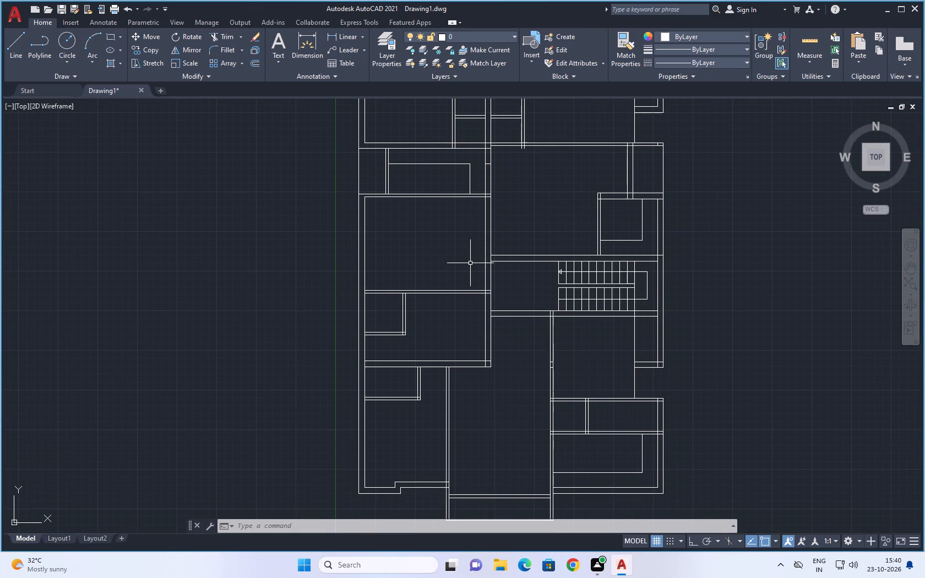
scroll(415, 277, up, 3)
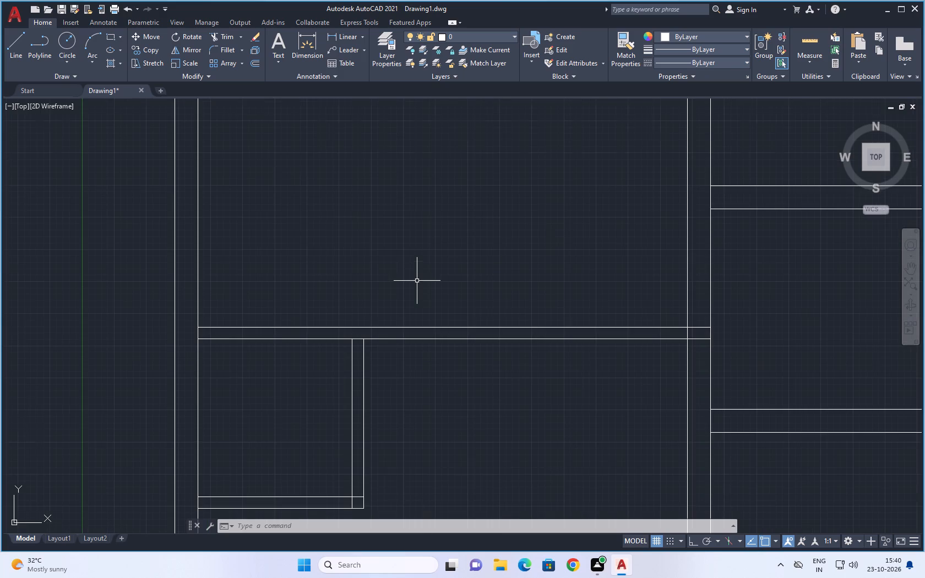
click(22, 43)
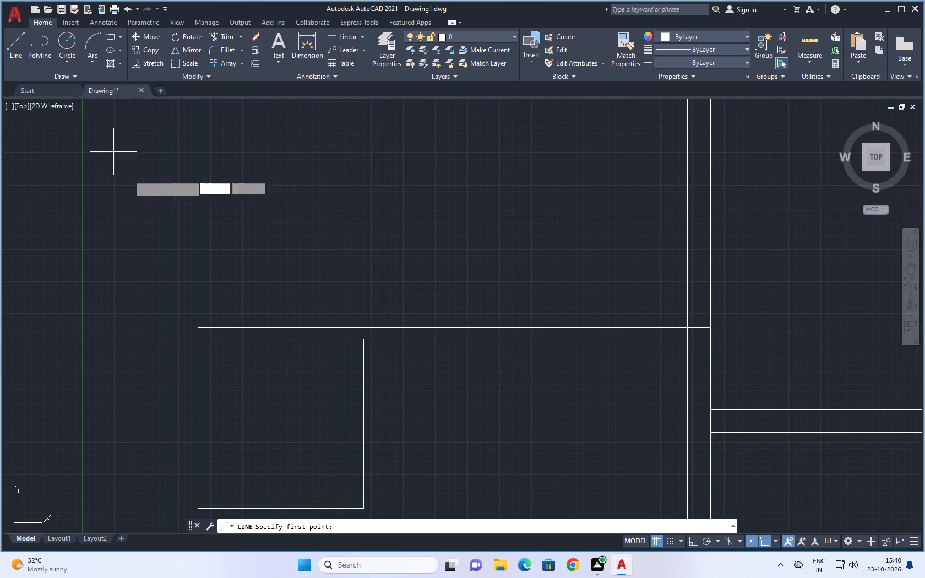
scroll(370, 350, up, 2)
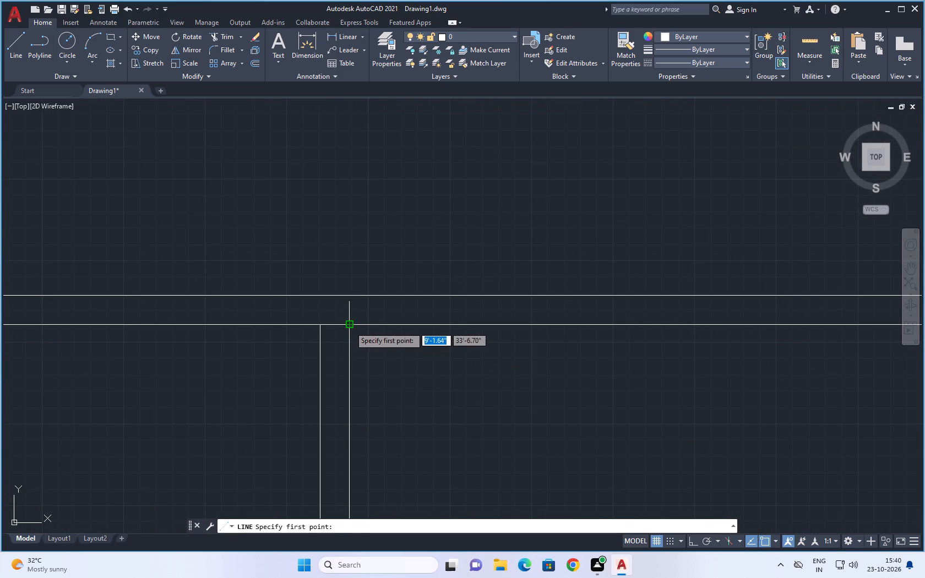
click(350, 326)
click(351, 292)
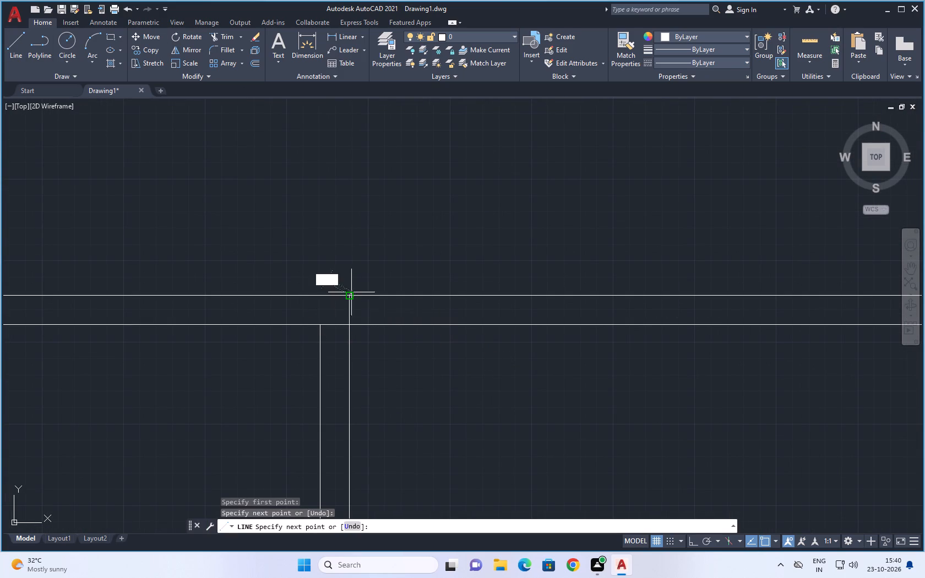
key(space)
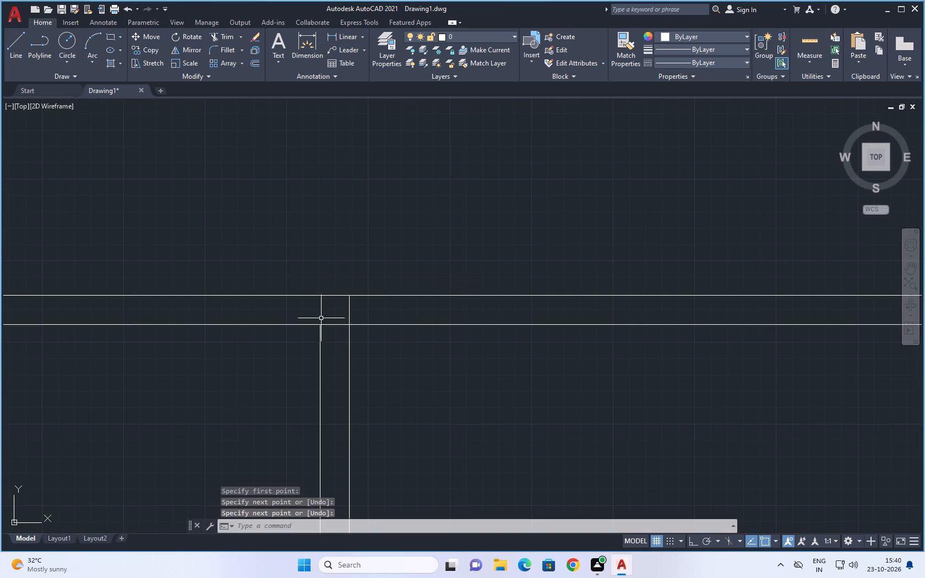
key(space)
click(320, 325)
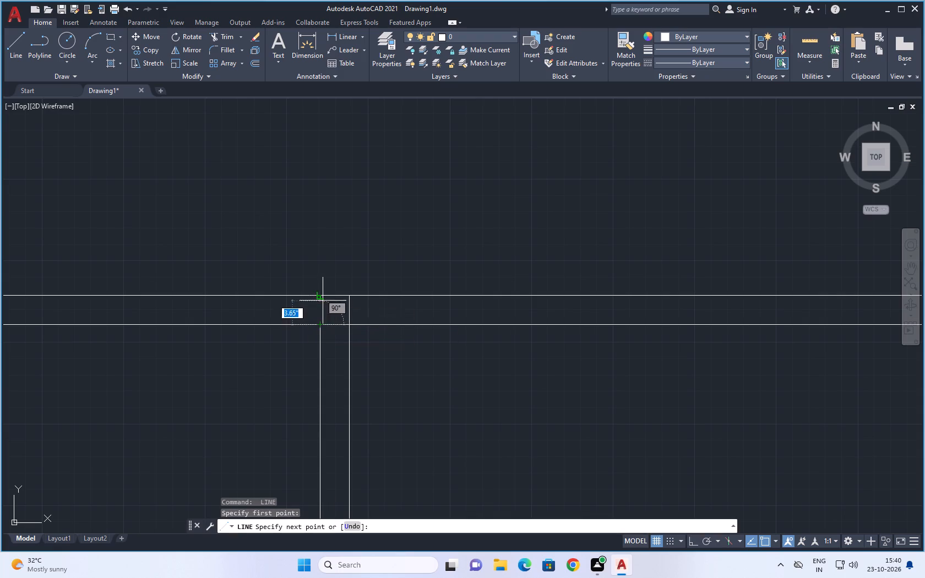
click(322, 295)
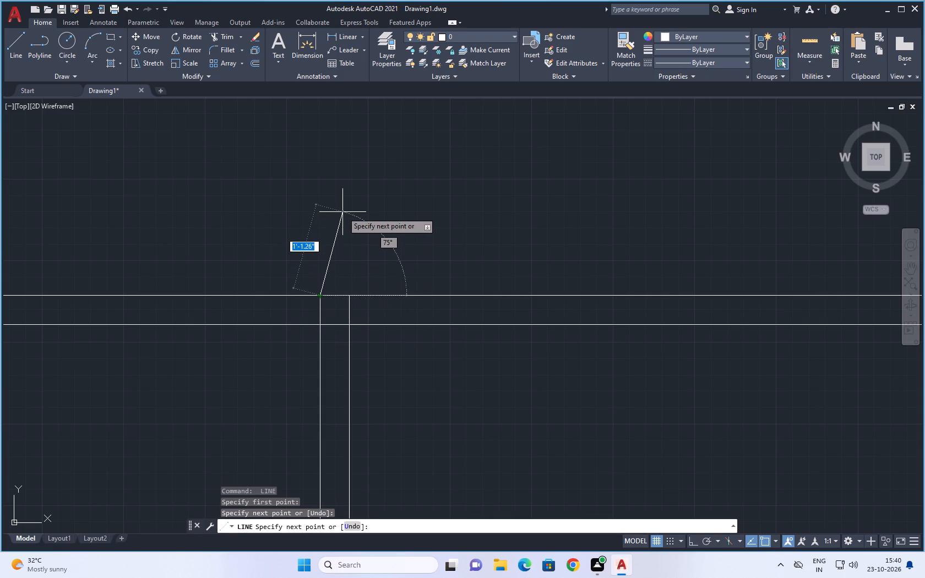
key(Escape)
Draw a short horizontal line across the small western room's southeastern corner, extending its southern partition's inner face to the eastern partition's outer face.
scroll(350, 214, down, 2)
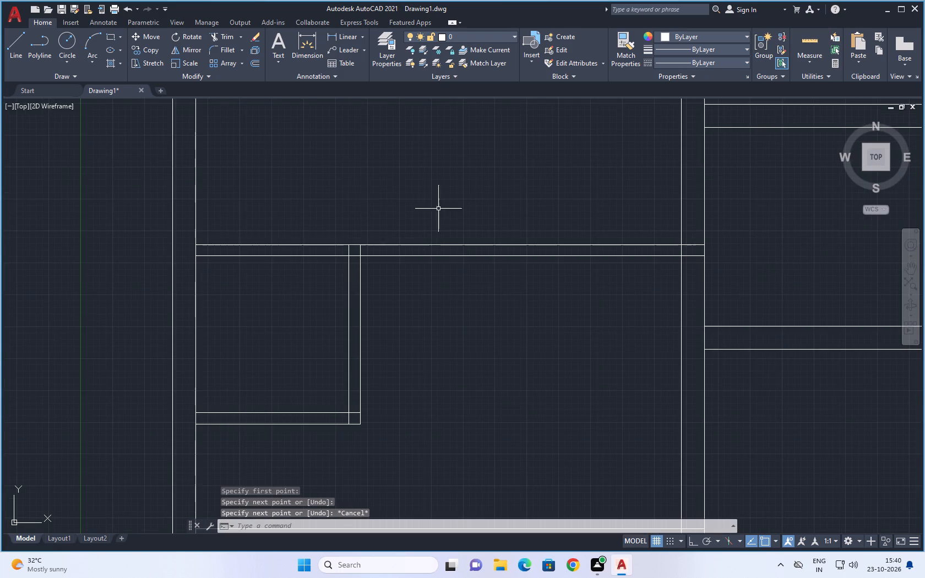
middle_drag(450, 200, 427, 233)
scroll(426, 232, down, 1)
middle_drag(445, 210, 416, 239)
scroll(444, 212, down, 1)
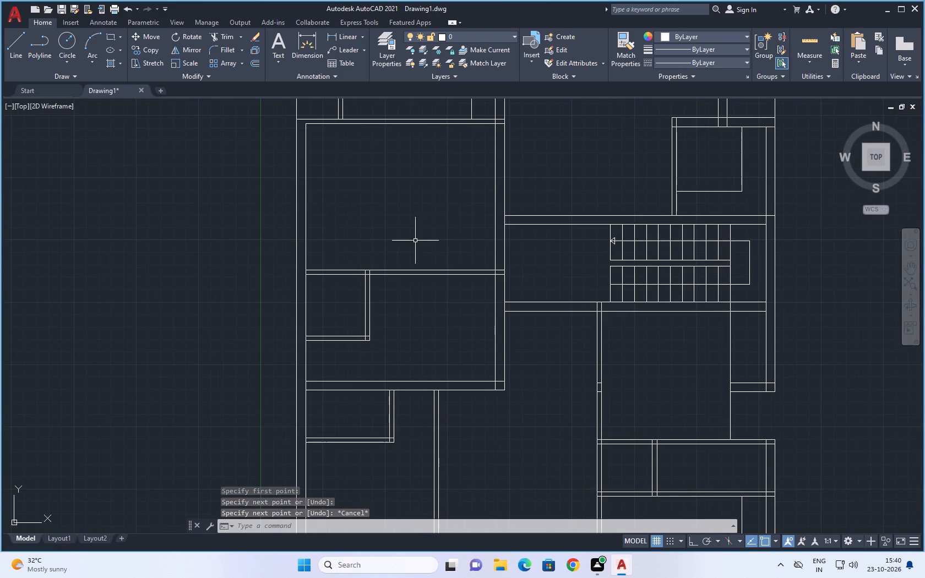
middle_drag(428, 227, 419, 239)
click(19, 48)
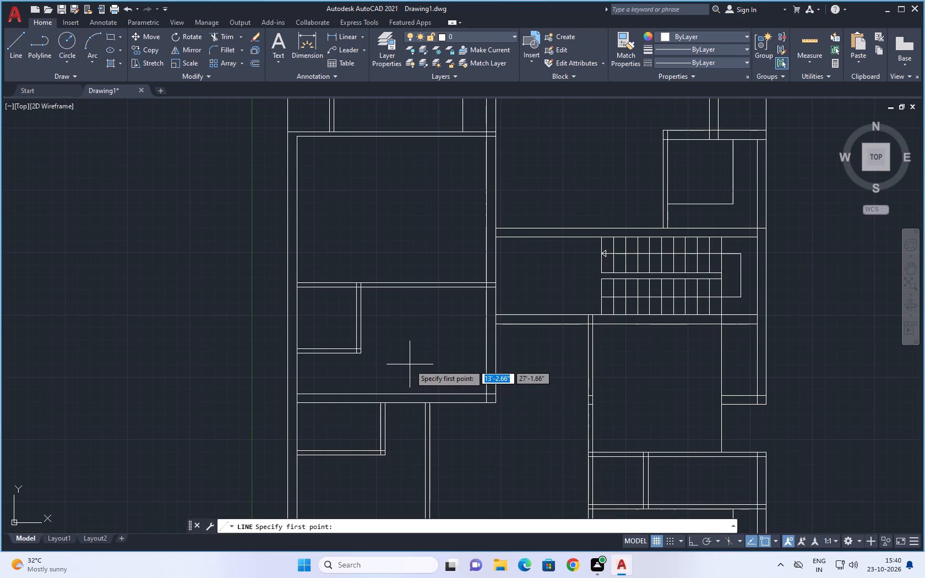
scroll(352, 352, up, 3)
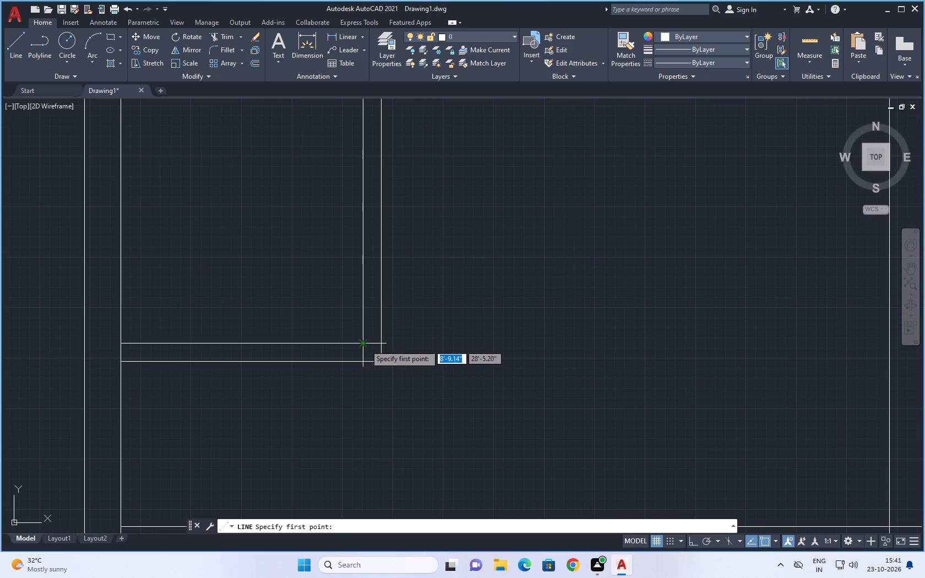
click(364, 345)
click(384, 342)
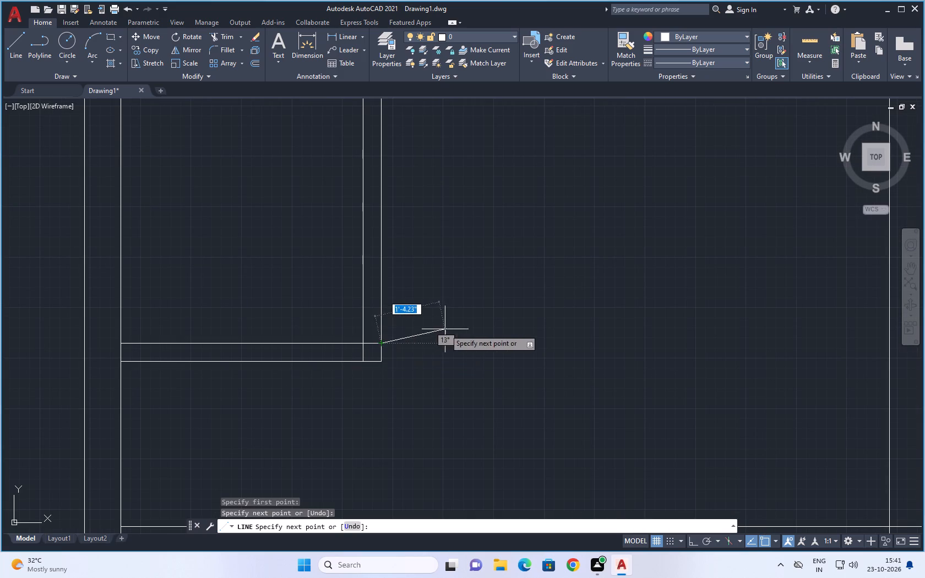
key(space)
Draw a short horizontal line across the southwestern room's eastern partition, continuing the northern face of the stepped southern wall.
scroll(449, 330, down, 3)
middle_drag(475, 346, 463, 281)
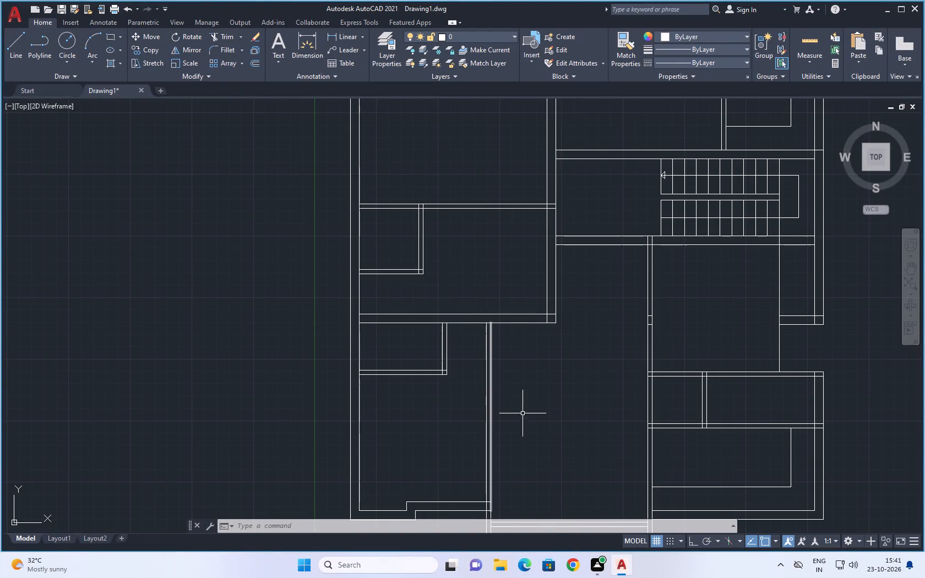
middle_drag(529, 422, 532, 263)
scroll(516, 323, up, 4)
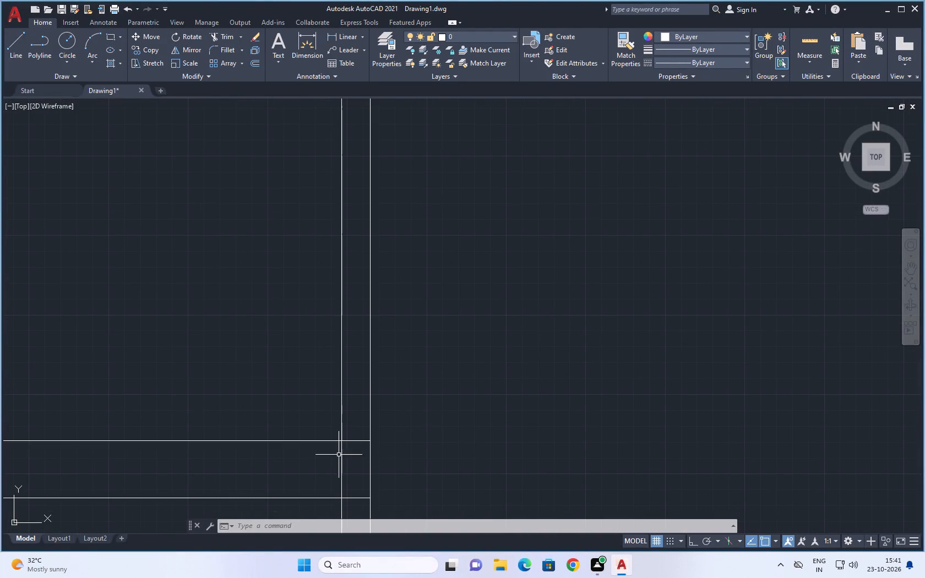
key(space)
click(342, 440)
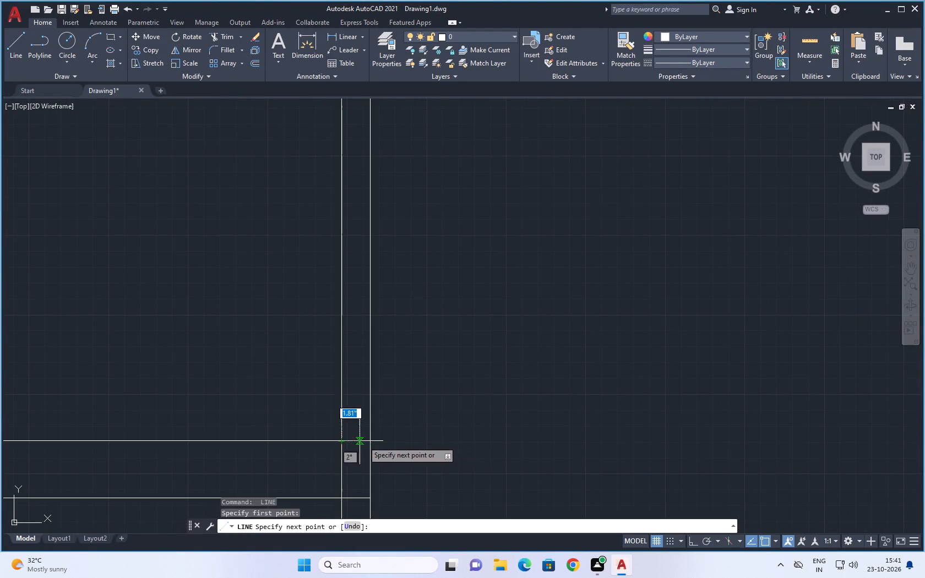
click(369, 441)
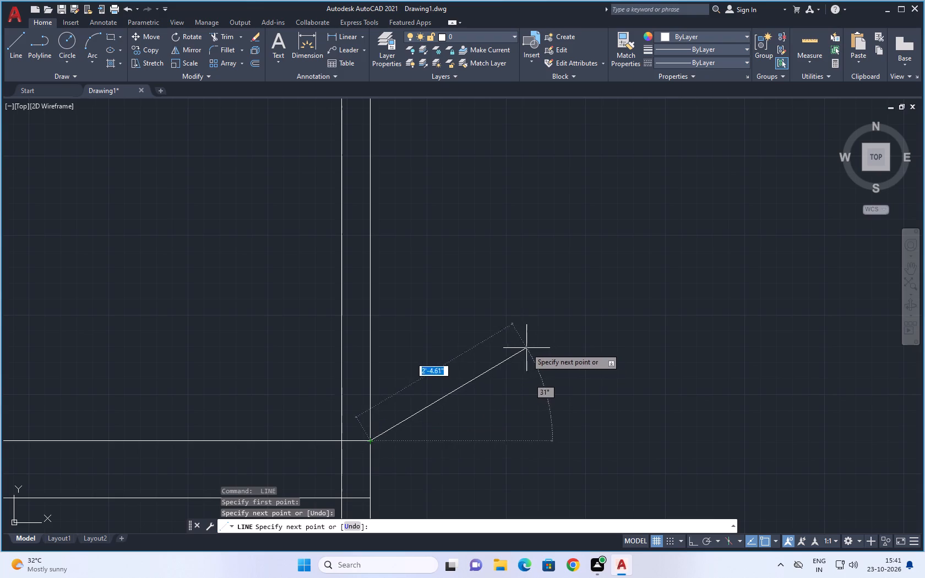
key(Escape)
Draw two 4.5" vertical lines continuing the western face of the short southeastern partition across the walls at its southern and northern ends.
scroll(524, 350, down, 6)
middle_drag(555, 336, 456, 356)
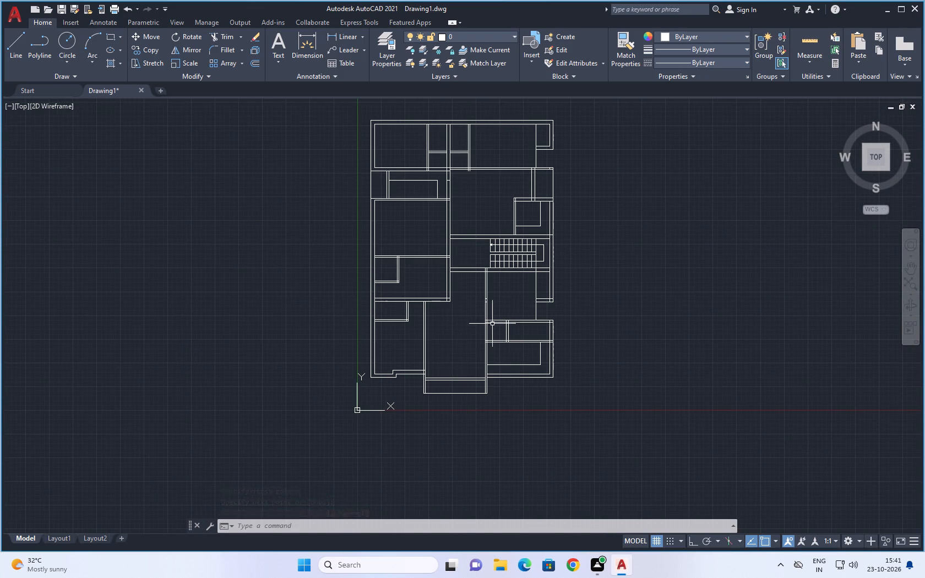
scroll(499, 343, up, 4)
key(space)
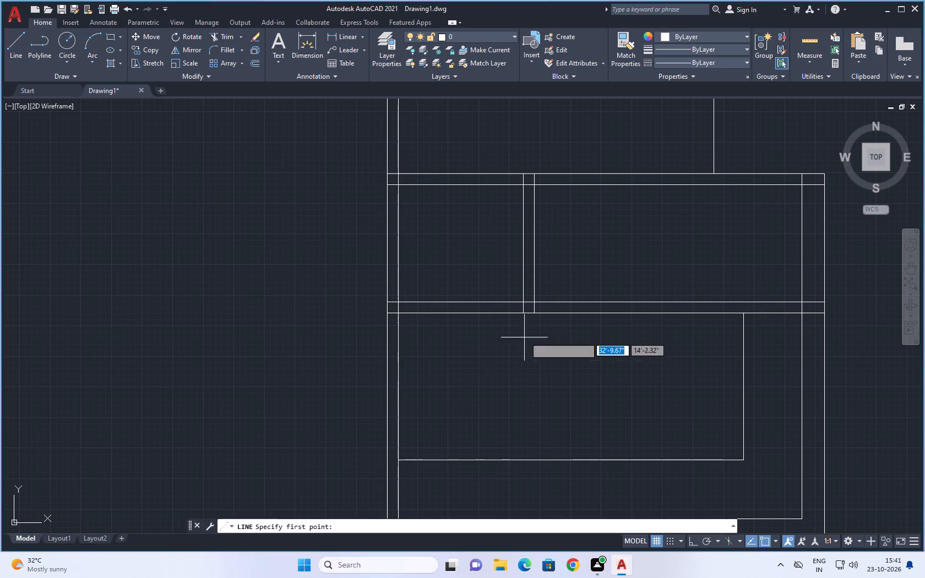
click(523, 301)
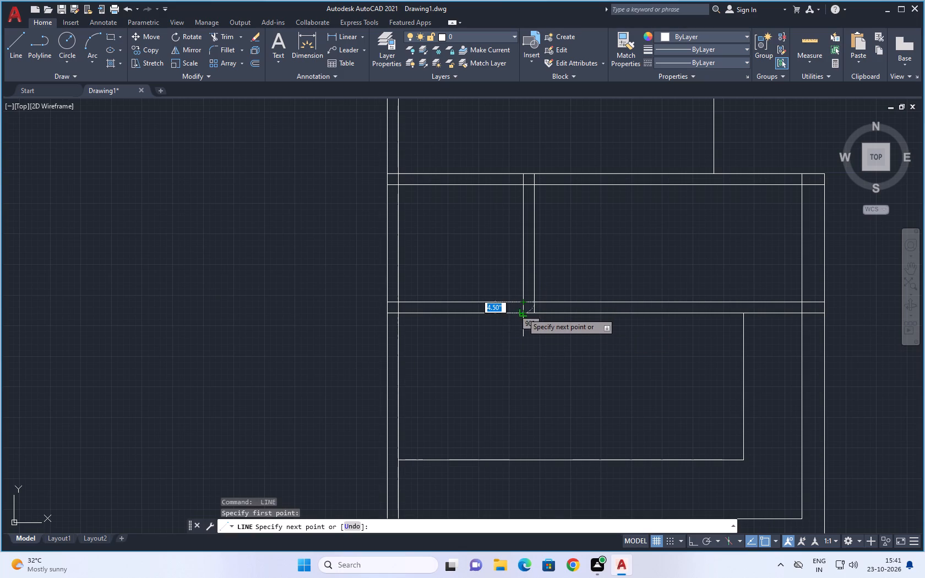
click(522, 313)
key(space)
scroll(504, 268, down, 2)
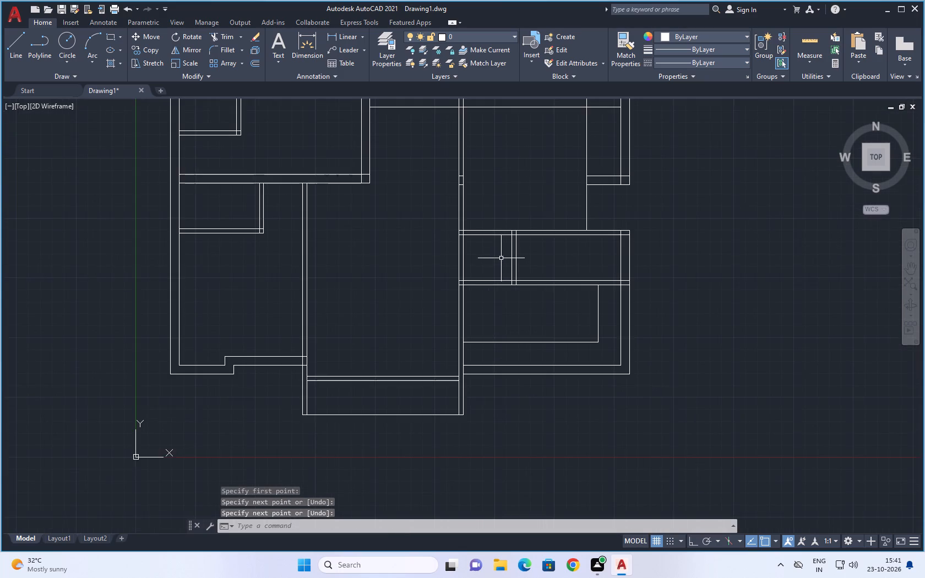
middle_drag(501, 258, 497, 308)
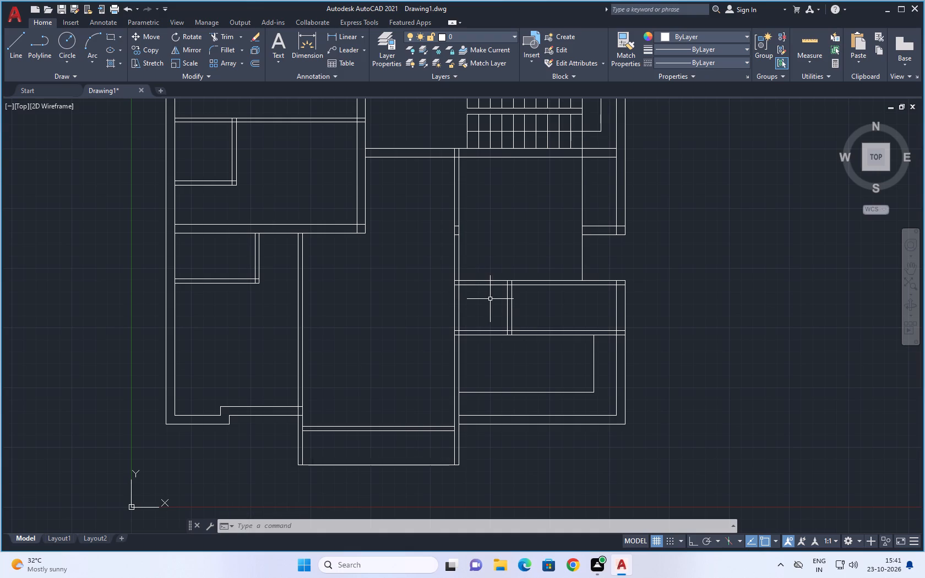
scroll(490, 299, up, 2)
key(space)
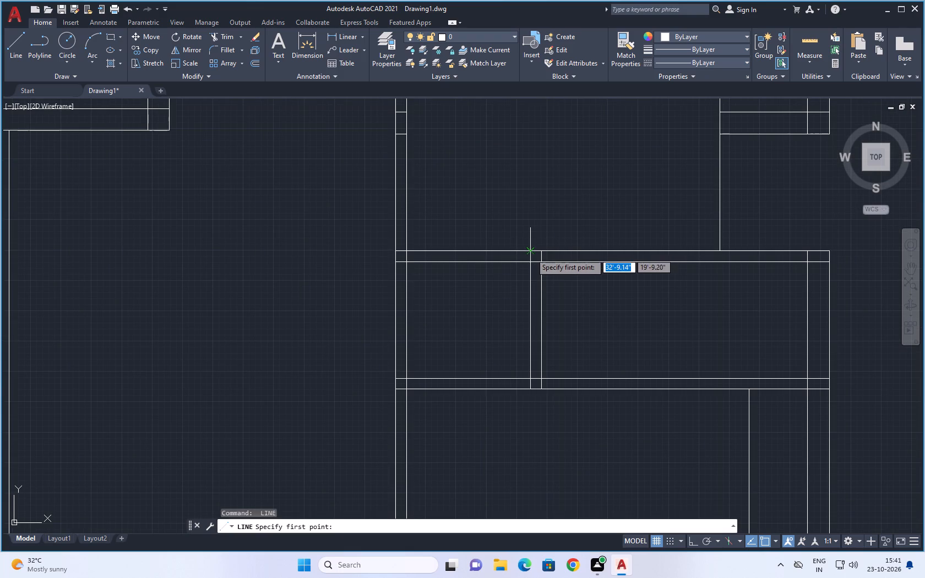
click(531, 255)
click(531, 263)
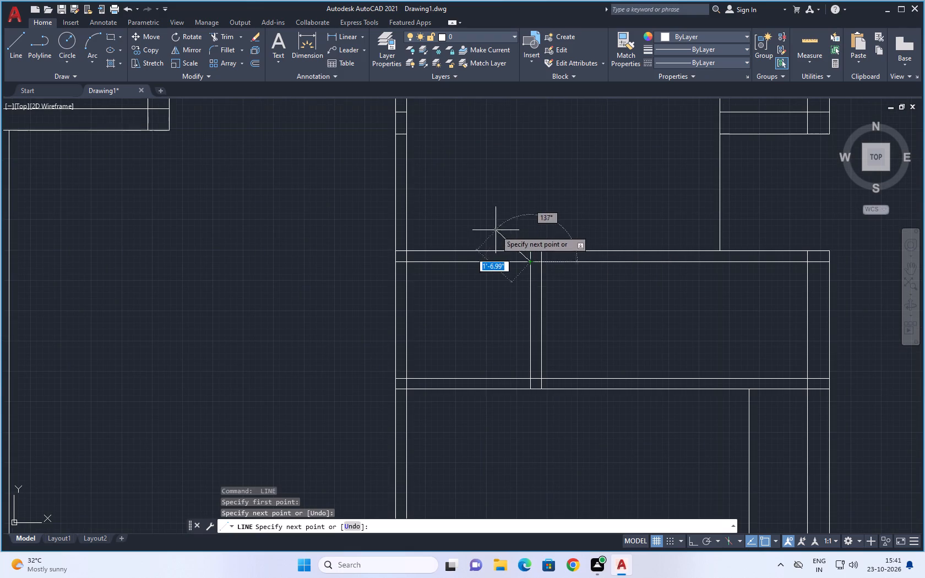
key(Escape)
Draw a short vertical line at the northwestern corner of the small southeastern room, continuing the western wall's inner face across the northern wall.
scroll(516, 223, down, 1)
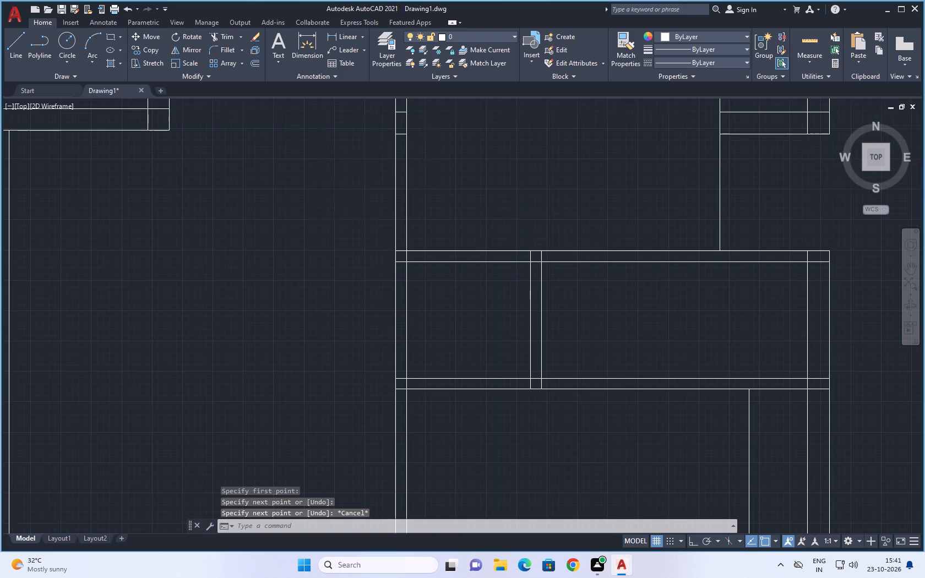
scroll(516, 223, down, 1)
middle_drag(528, 208, 505, 286)
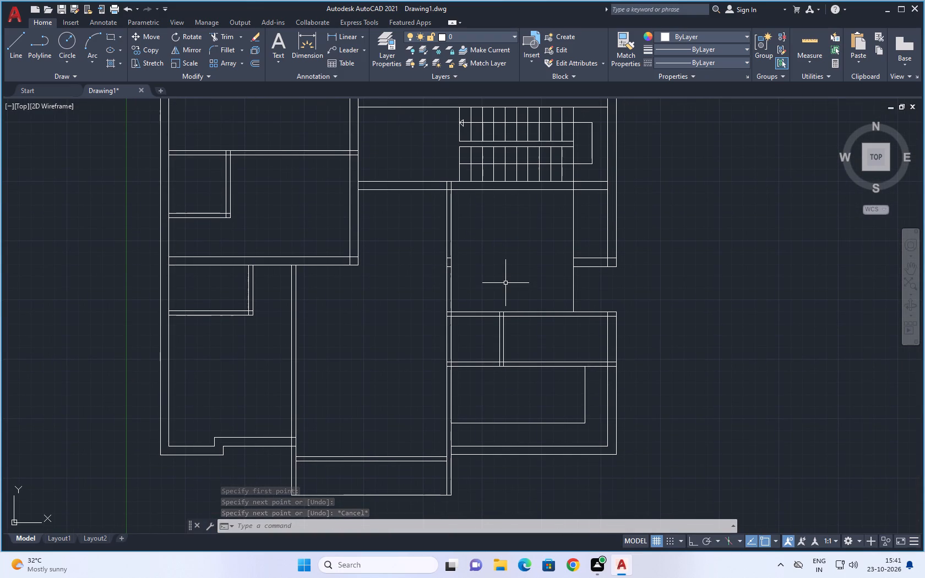
middle_drag(511, 269, 478, 340)
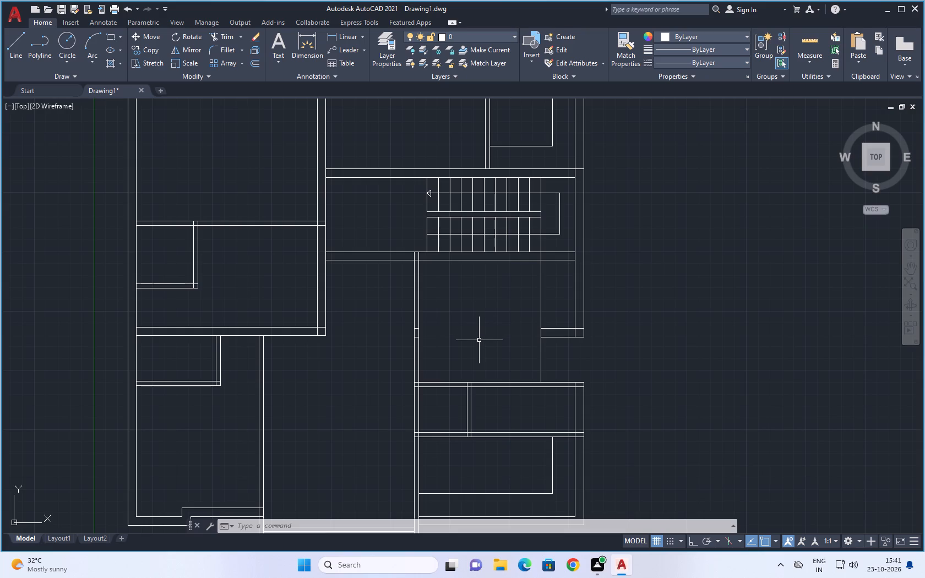
middle_drag(479, 340, 489, 302)
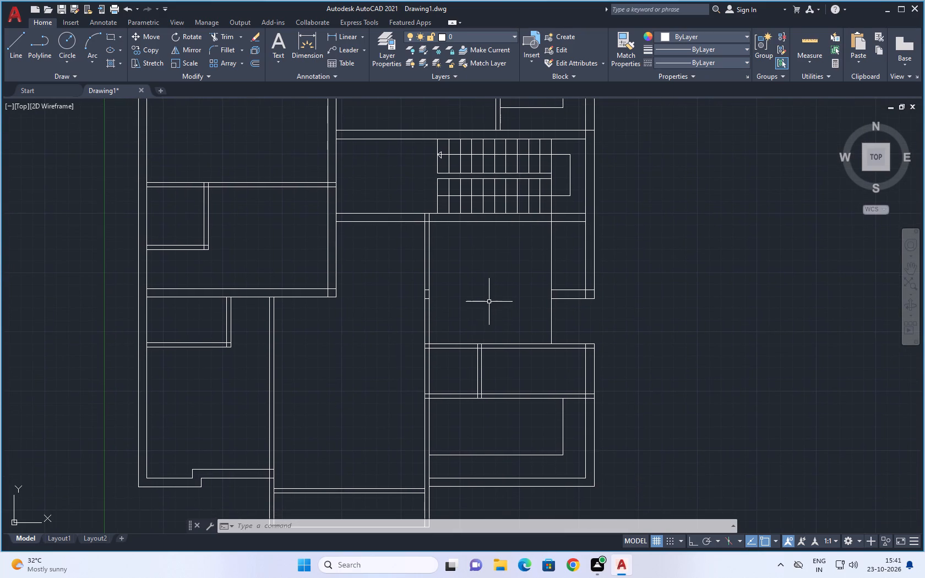
scroll(440, 346, up, 2)
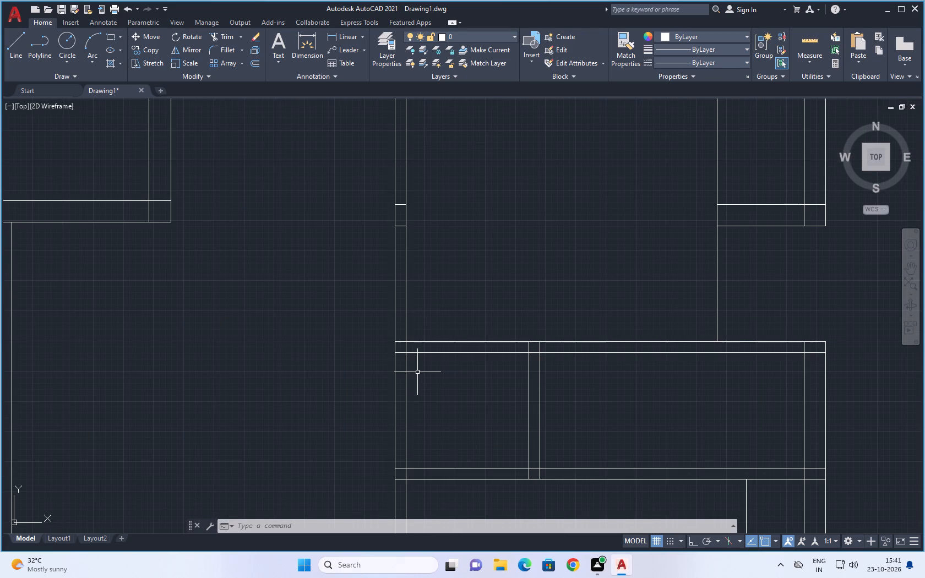
key(space)
scroll(405, 351, up, 3)
click(397, 318)
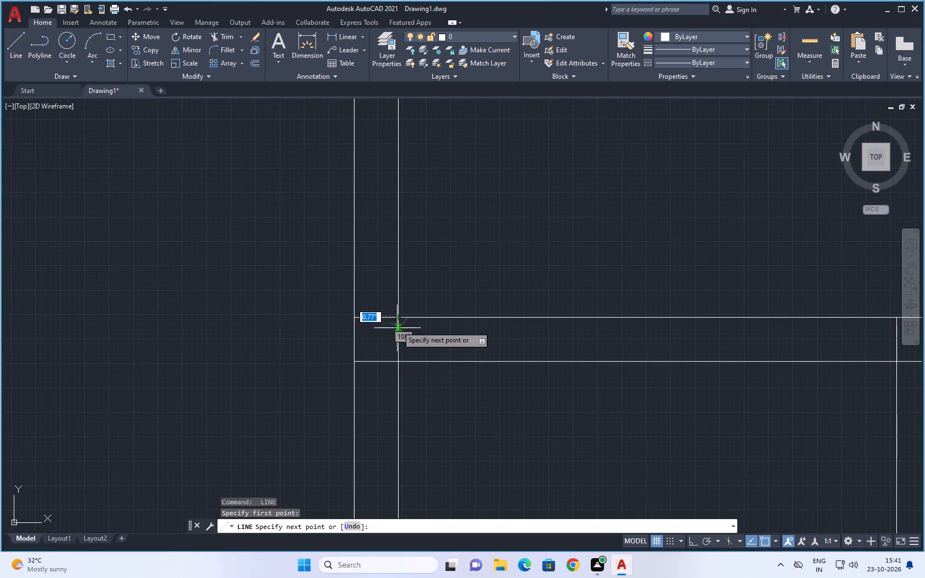
click(398, 361)
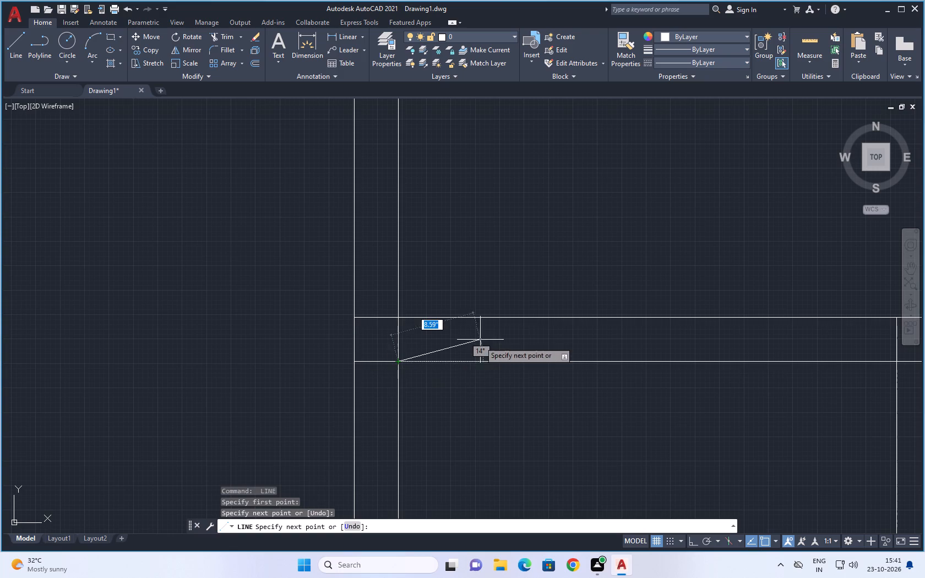
key(Escape)
Draw a short horizontal line closing the southern end of the vertical wall that meets the room northeast of the staircase.
scroll(480, 315, down, 5)
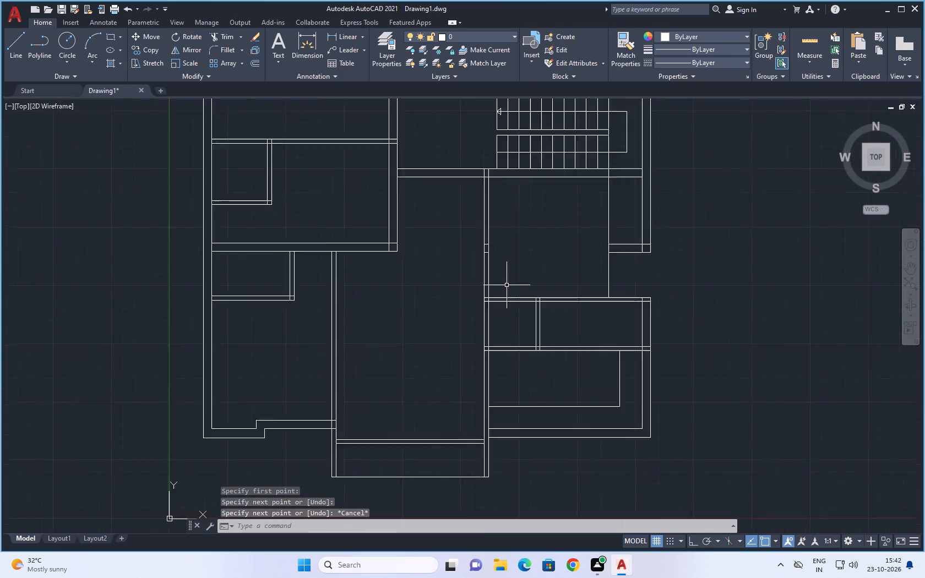
scroll(507, 285, down, 1)
middle_drag(520, 272, 483, 337)
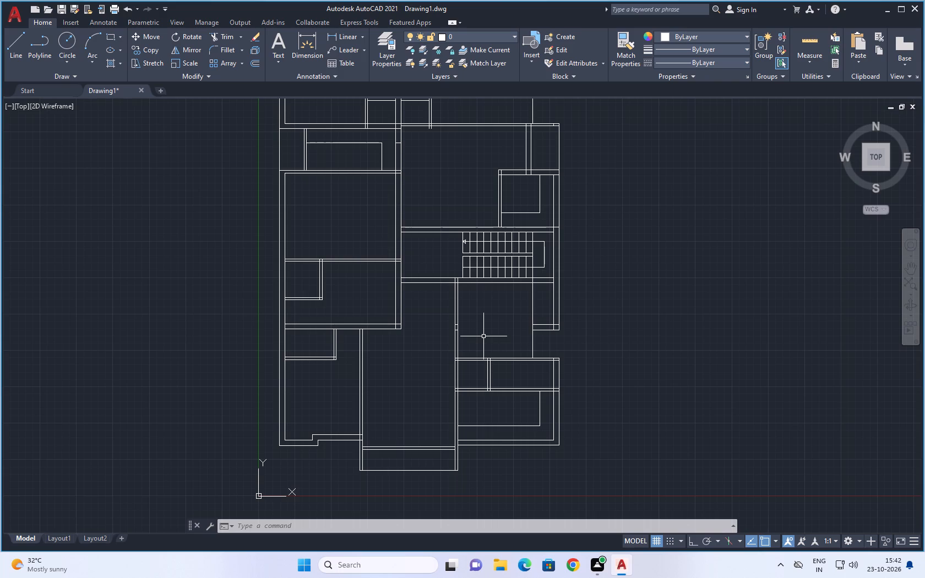
middle_drag(492, 319, 482, 340)
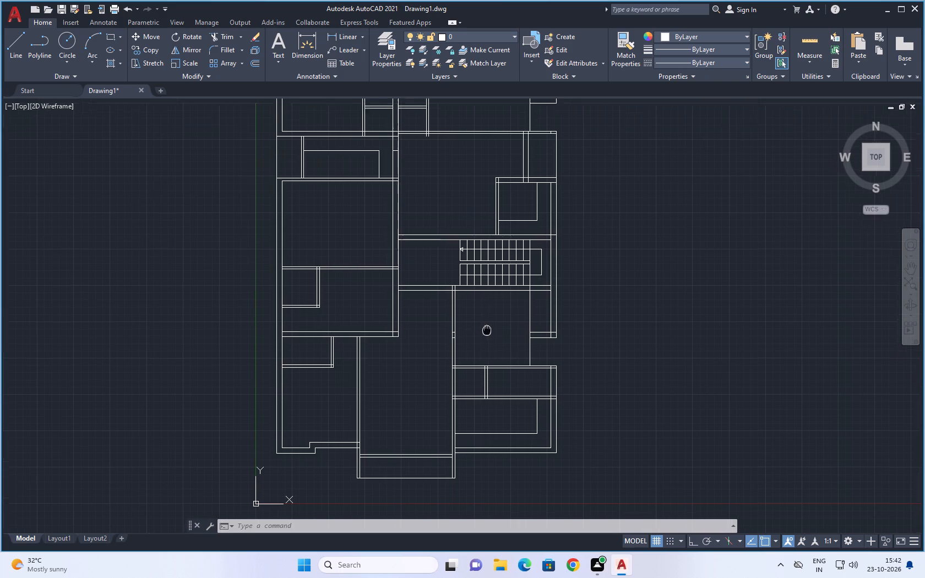
middle_drag(482, 340, 476, 357)
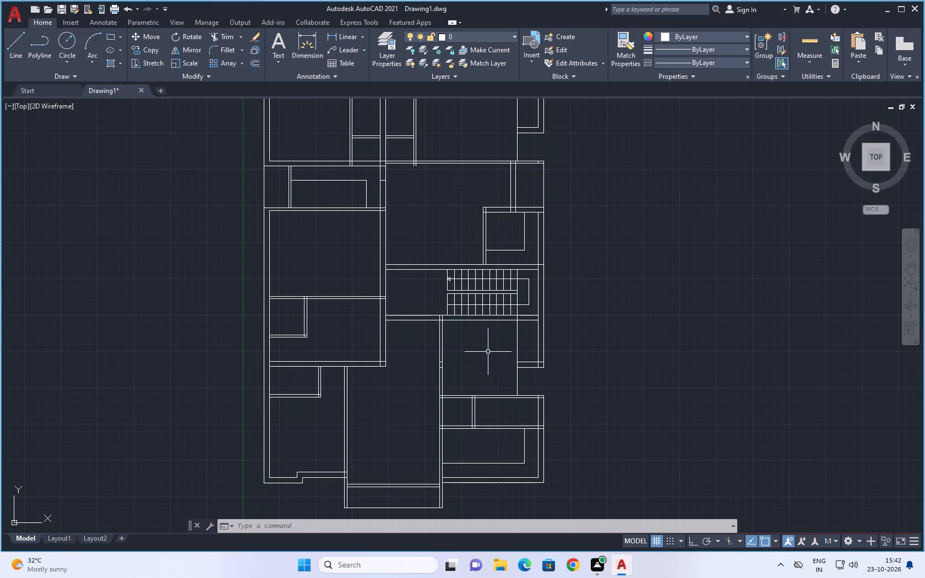
middle_drag(488, 353, 479, 380)
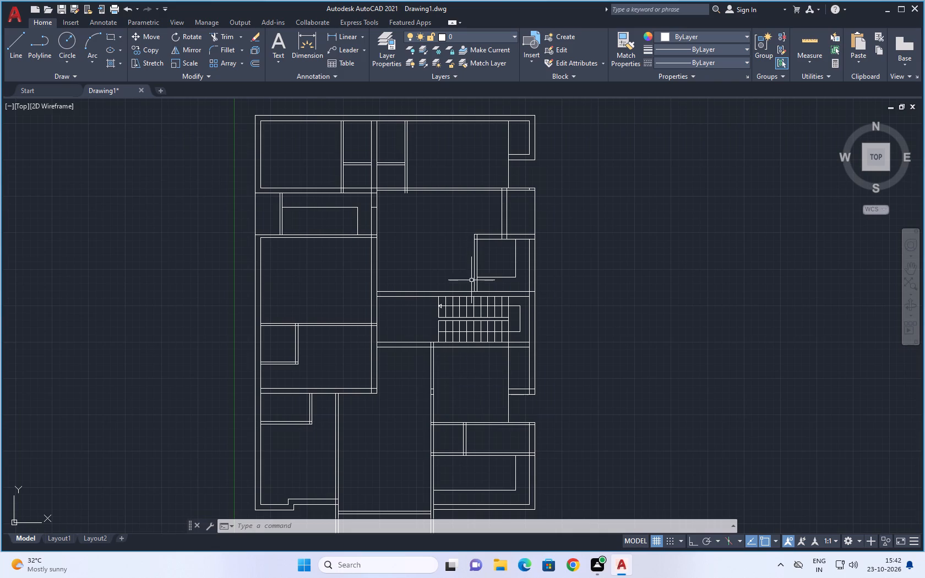
scroll(476, 276, up, 1)
middle_drag(512, 247, 480, 340)
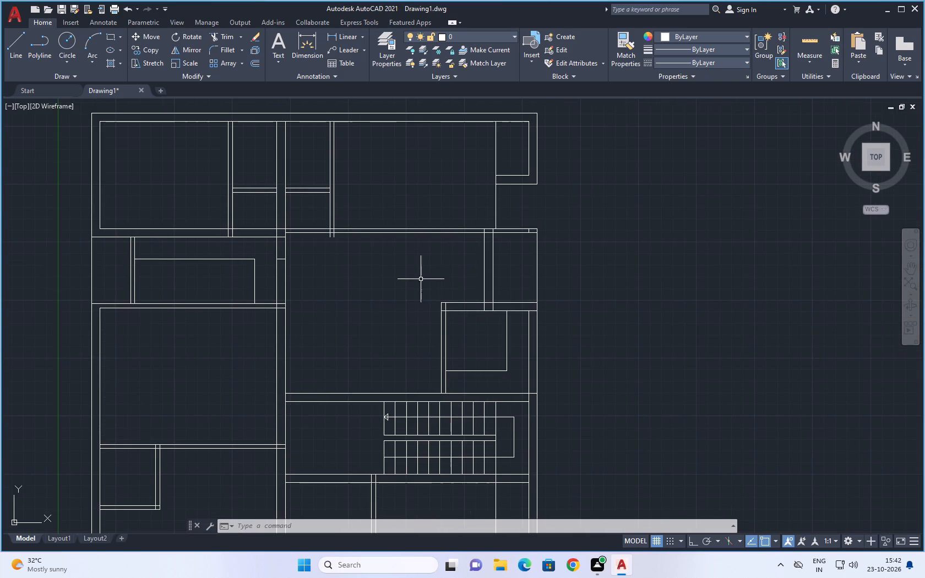
scroll(418, 277, up, 1)
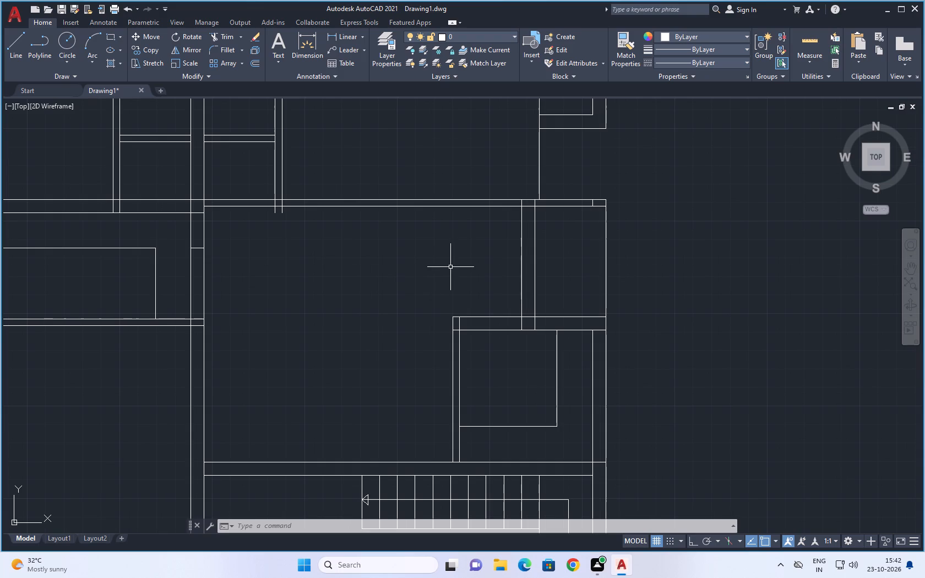
click(20, 35)
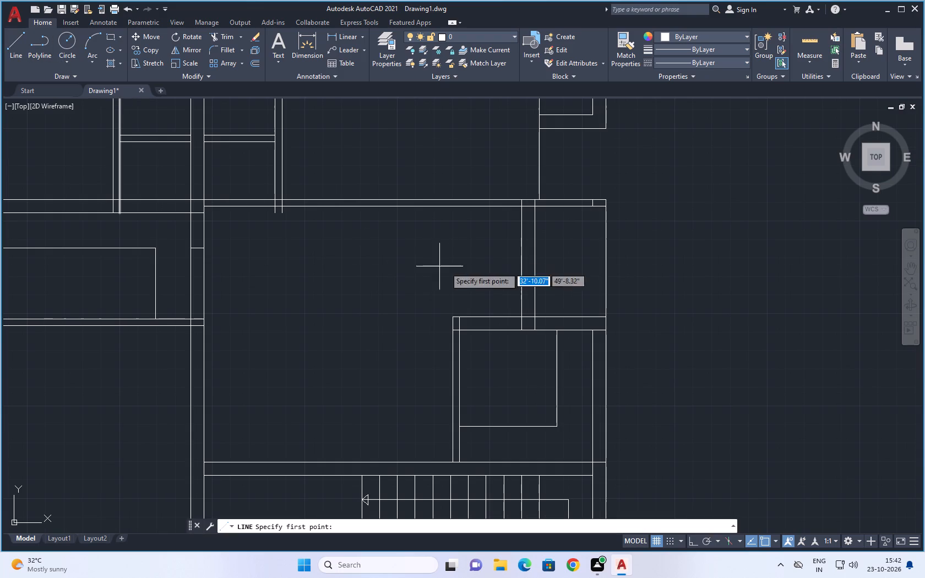
scroll(547, 328, up, 2)
click(482, 303)
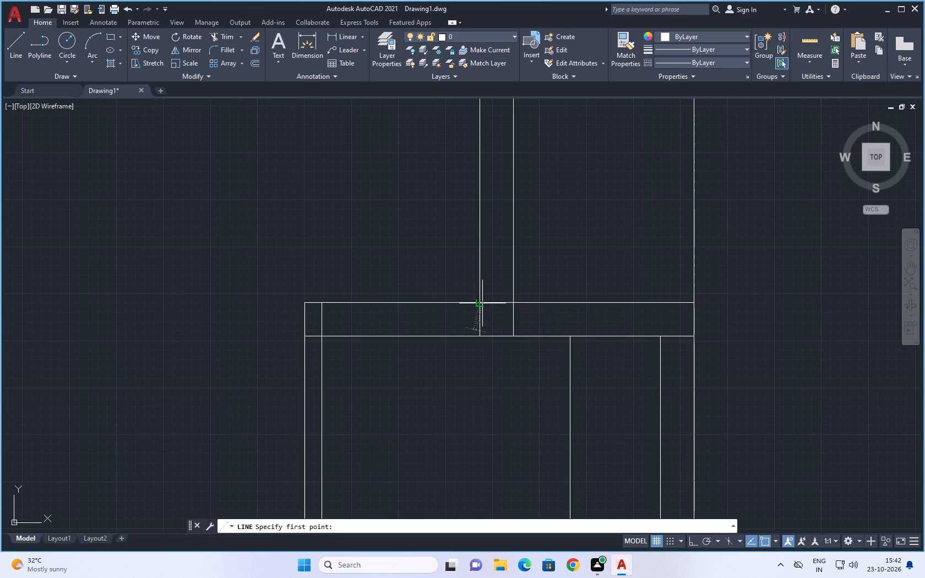
click(512, 302)
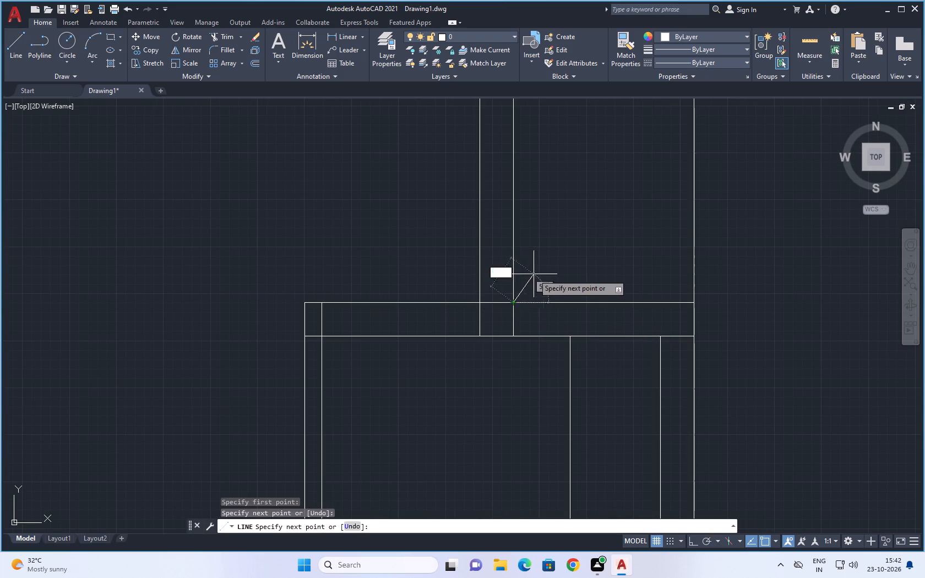
key(space)
Draw a 9" vertical line closing the western end of the wall along the staircase's northern side.
scroll(538, 265, down, 4)
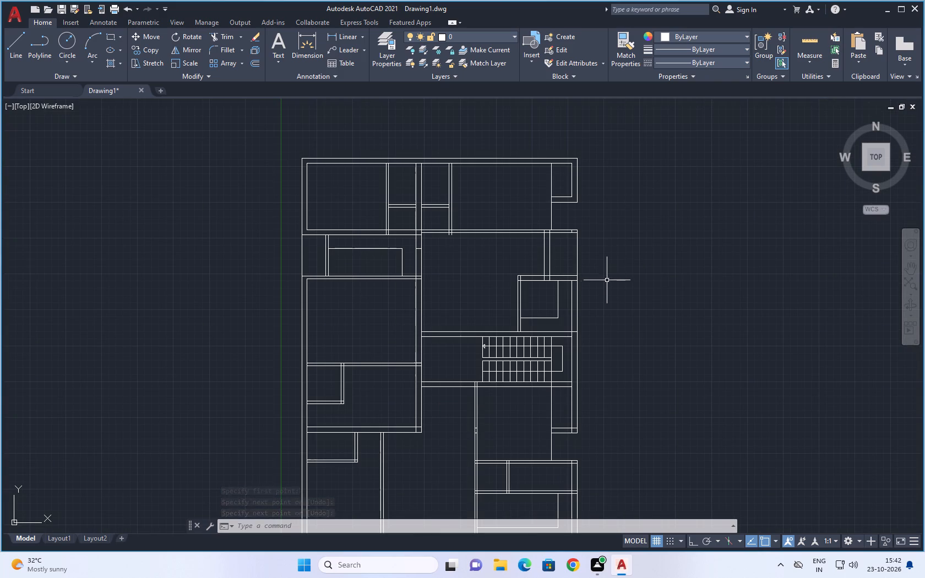
middle_drag(463, 310, 535, 290)
scroll(481, 326, up, 3)
key(space)
click(516, 277)
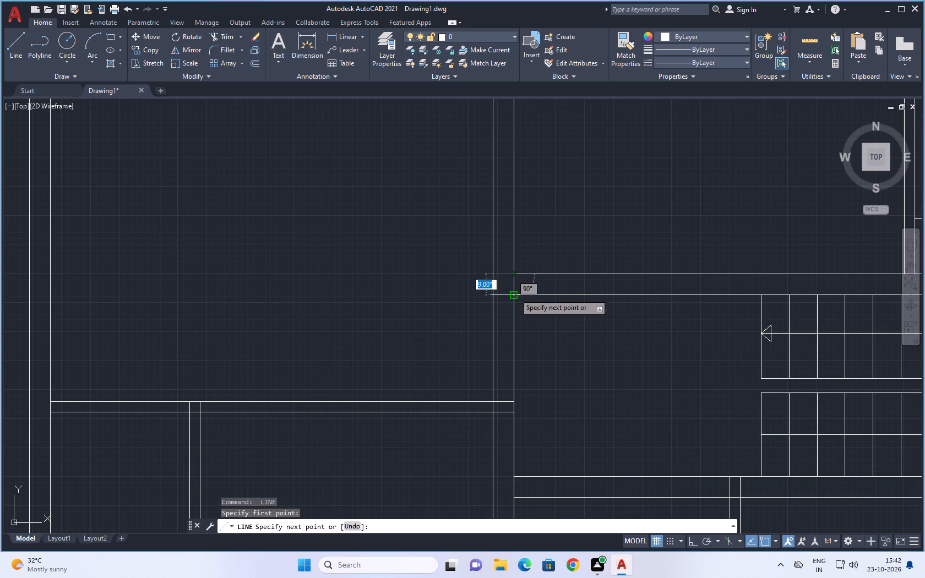
click(515, 296)
key(space)
Draw a short vertical line closing the western end of the wall along the staircase's southern side.
scroll(534, 341, down, 2)
middle_drag(535, 336, 525, 271)
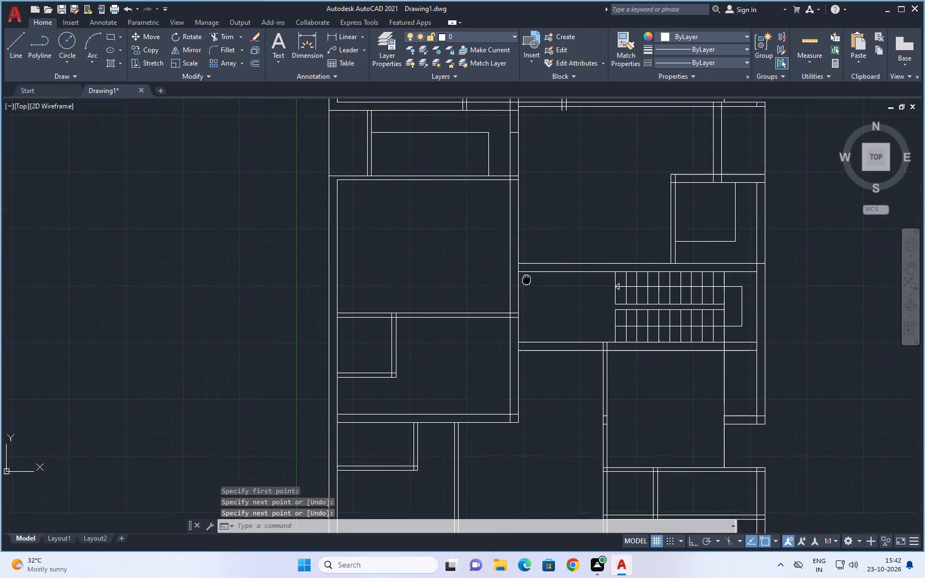
middle_drag(525, 271, 524, 263)
scroll(519, 316, up, 3)
key(space)
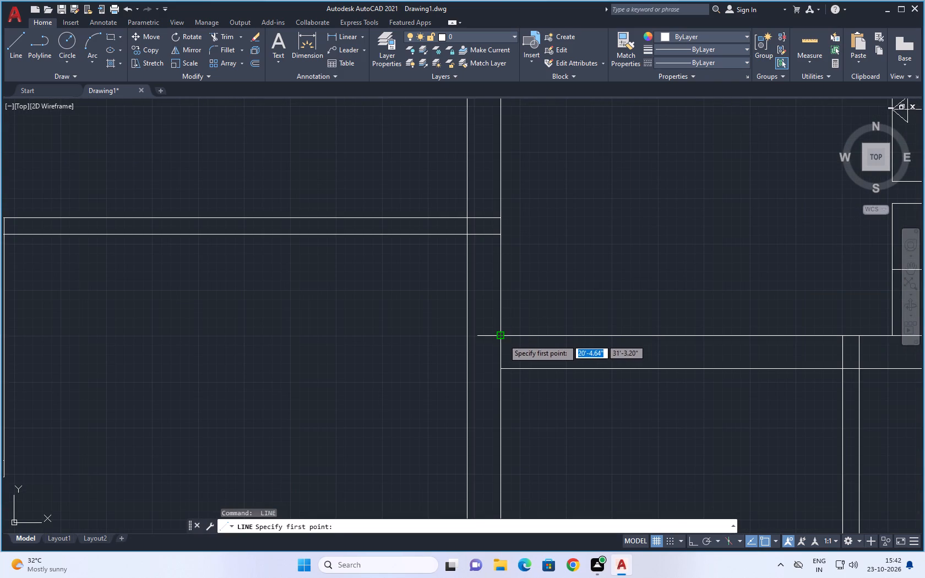
click(503, 337)
click(503, 371)
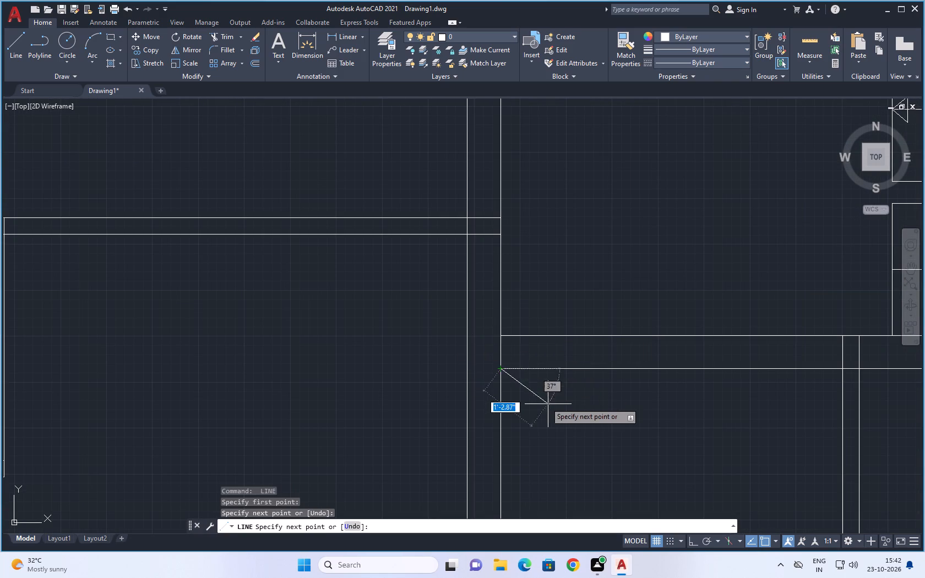
key(space)
Review the whole floor plan, examining the wall junctions around the northwestern rooms.
scroll(561, 408, down, 3)
middle_drag(569, 432, 530, 293)
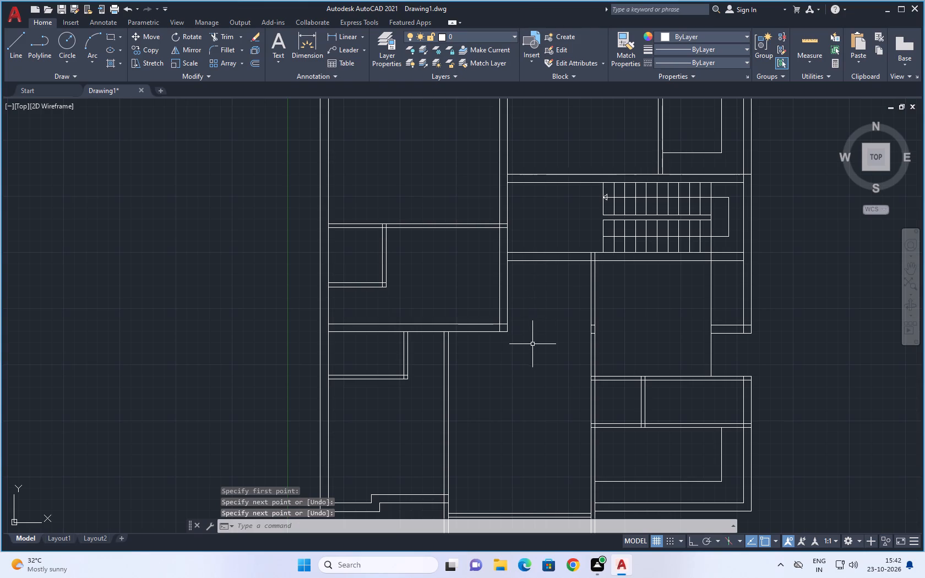
scroll(535, 352, down, 1)
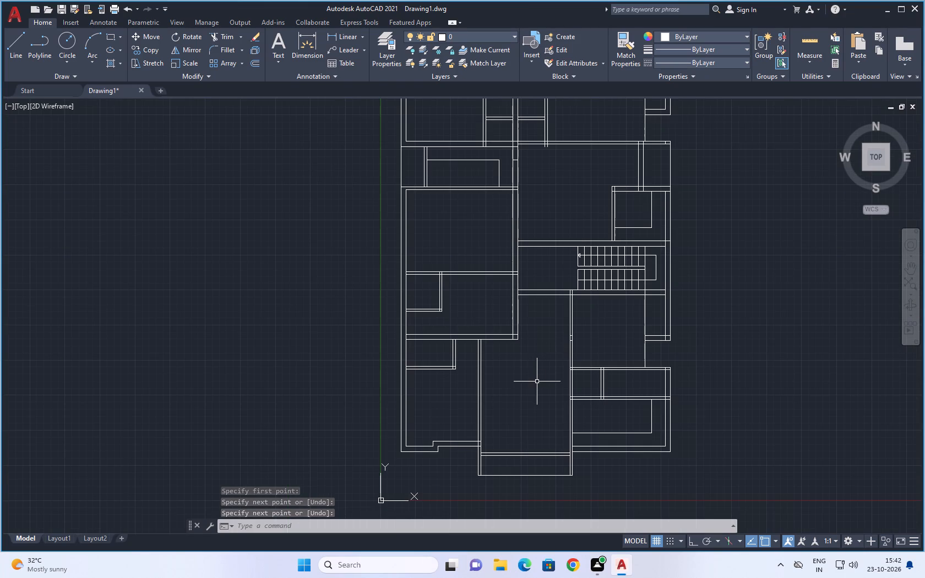
middle_drag(537, 378, 543, 329)
scroll(543, 327, down, 1)
middle_drag(543, 324, 533, 400)
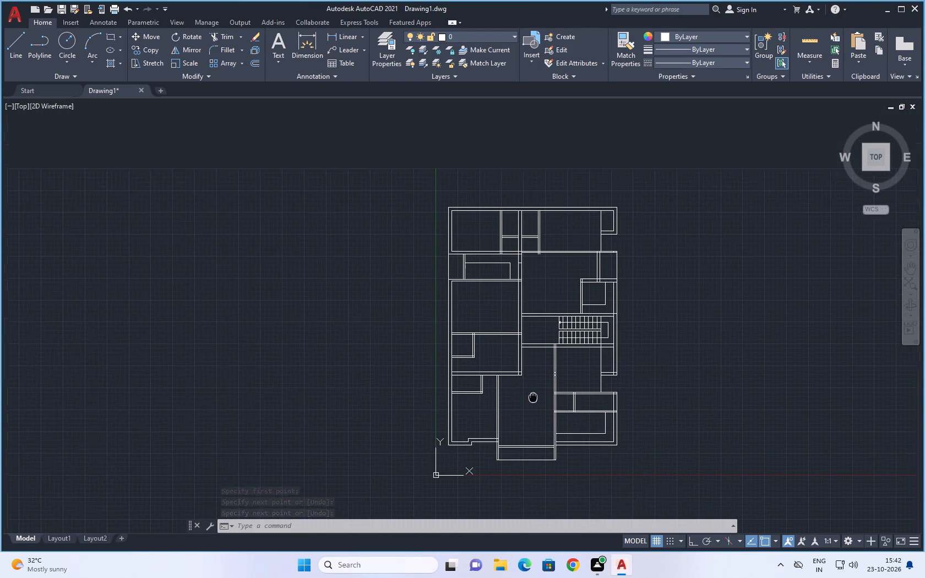
middle_drag(533, 400, 527, 418)
scroll(475, 242, up, 1)
middle_drag(470, 254, 496, 209)
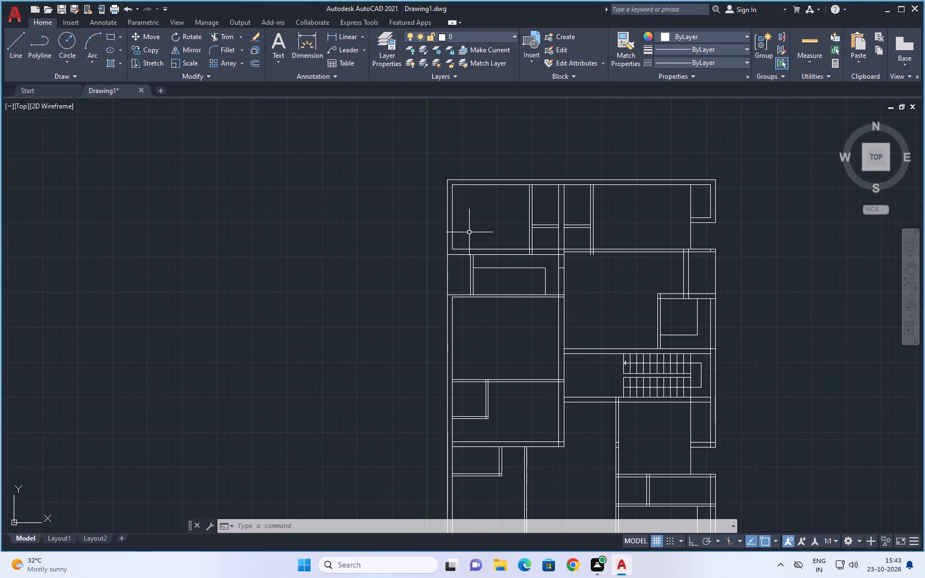
scroll(469, 235, up, 1)
middle_drag(472, 239, 494, 227)
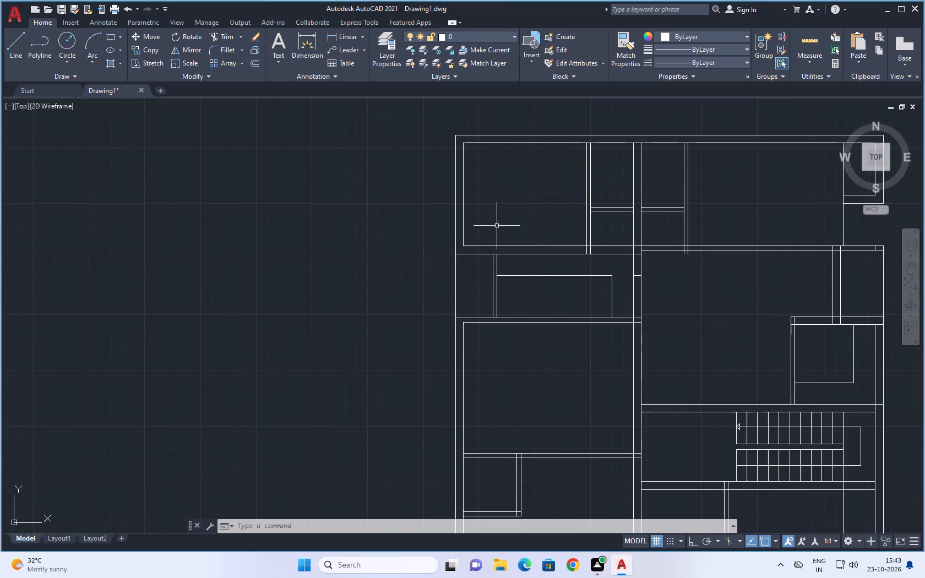
scroll(497, 226, up, 1)
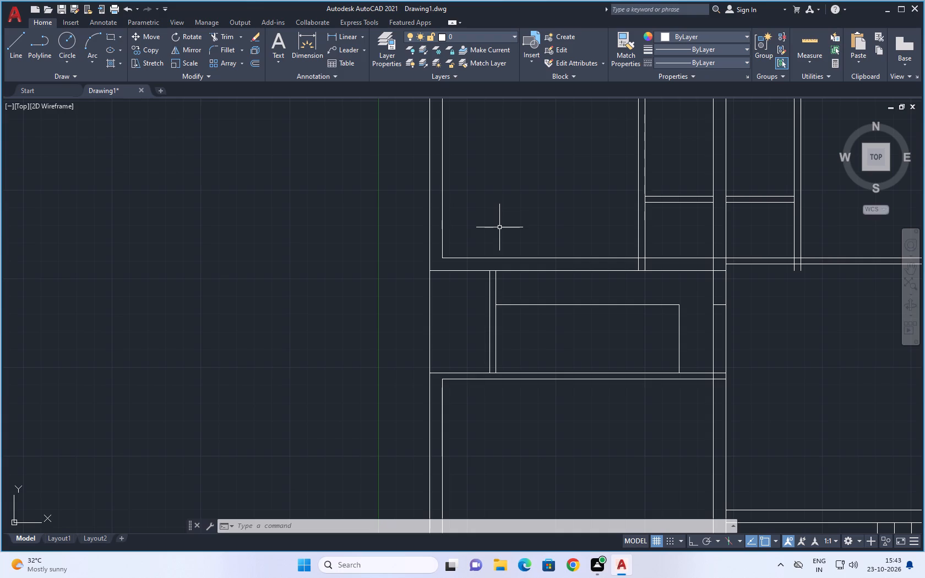
scroll(501, 228, down, 2)
middle_drag(512, 220, 488, 255)
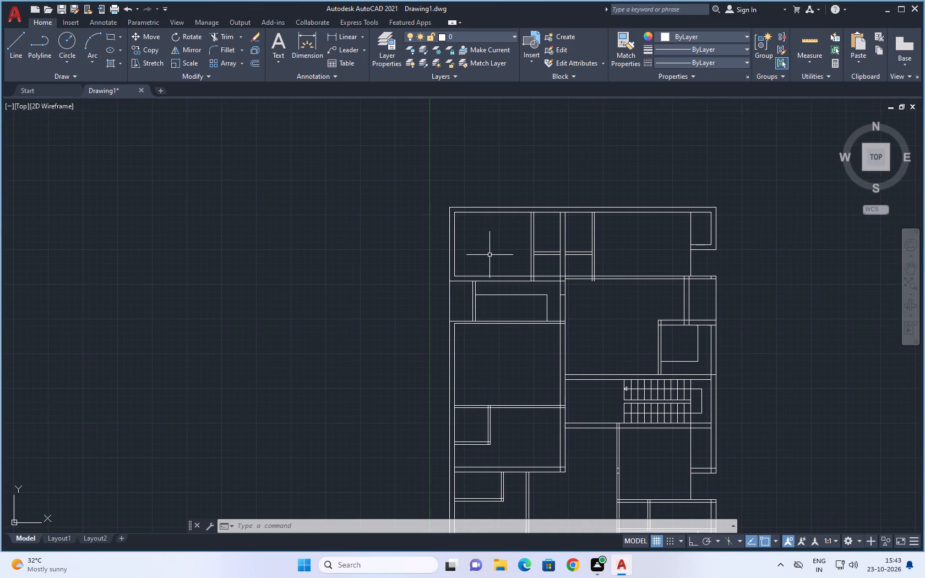
middle_drag(487, 254, 470, 240)
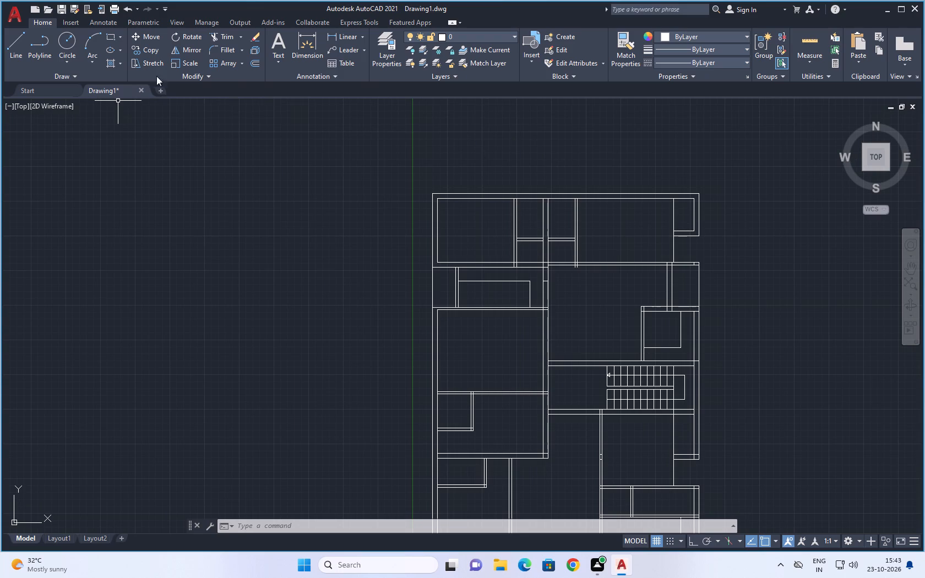
Offset the short closing line at the southern end of the northwestern room's eastern partition 6" northward.
click(256, 63)
scroll(497, 243, up, 1)
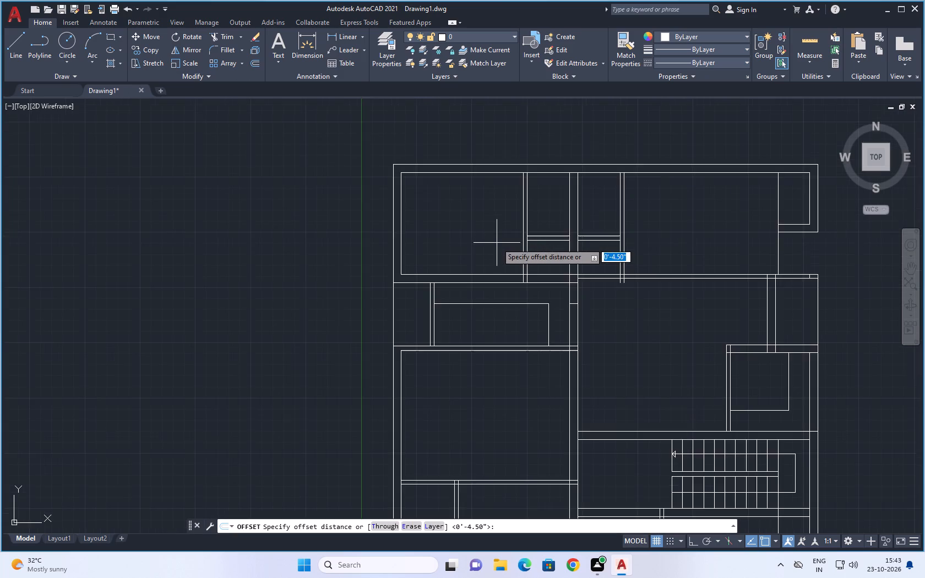
scroll(498, 244, up, 2)
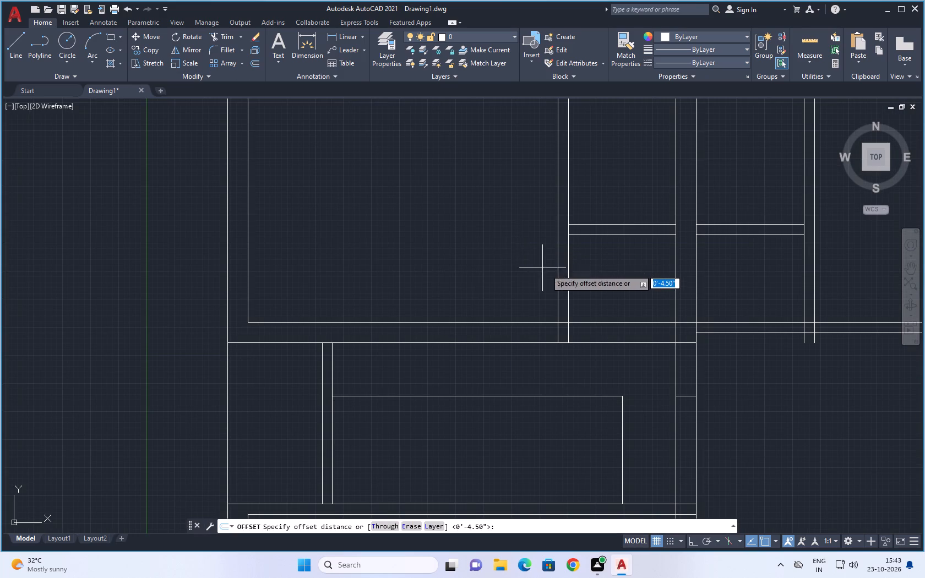
scroll(594, 301, up, 2)
middle_drag(595, 296, 589, 277)
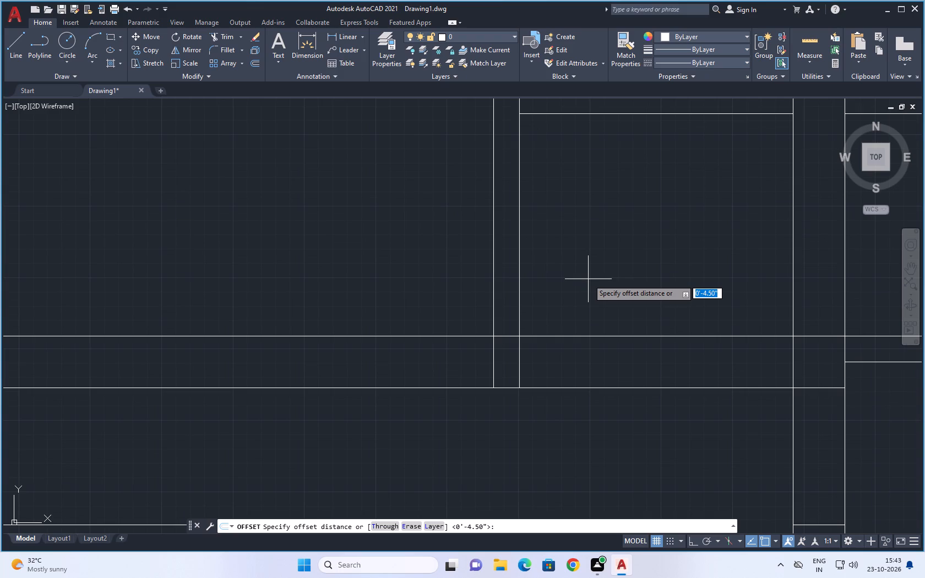
key(6)
key(shift+quotedbl)
key(Return)
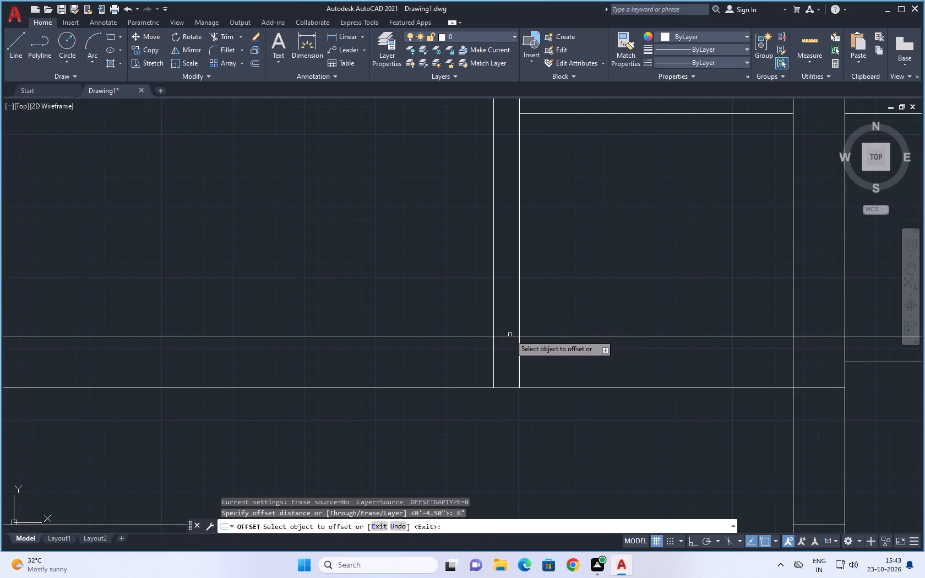
click(510, 337)
click(510, 302)
Offset the closing lines of the two narrow rooms' horizontal partitions 6" away from the thick wall between them, one westward and one eastward.
scroll(523, 318, down, 1)
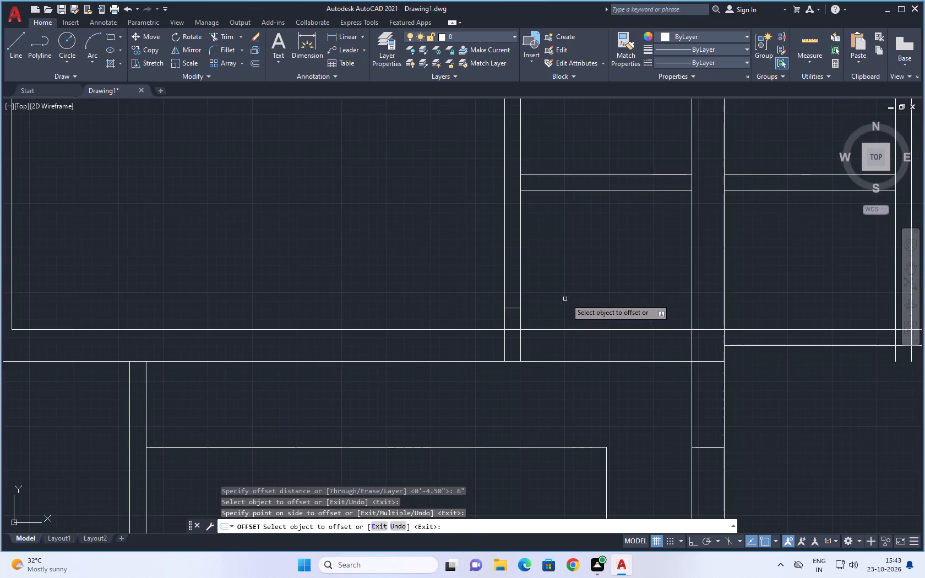
middle_drag(569, 293, 542, 332)
scroll(550, 323, down, 1)
scroll(619, 260, up, 1)
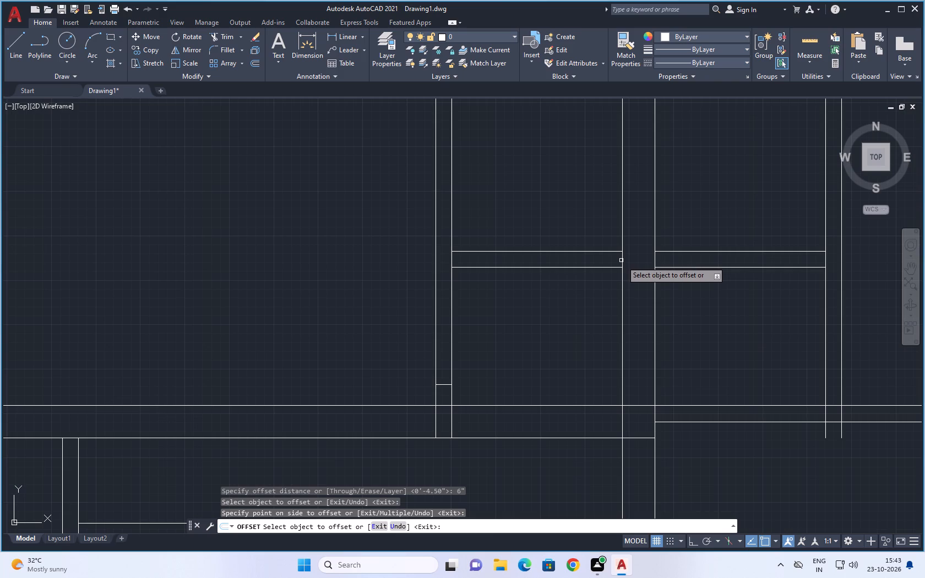
click(622, 261)
click(591, 262)
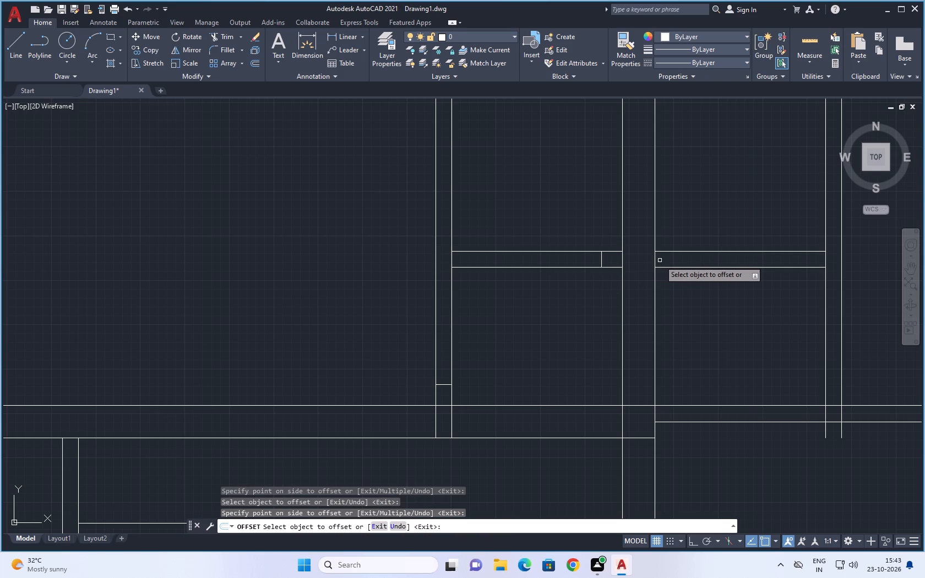
click(654, 259)
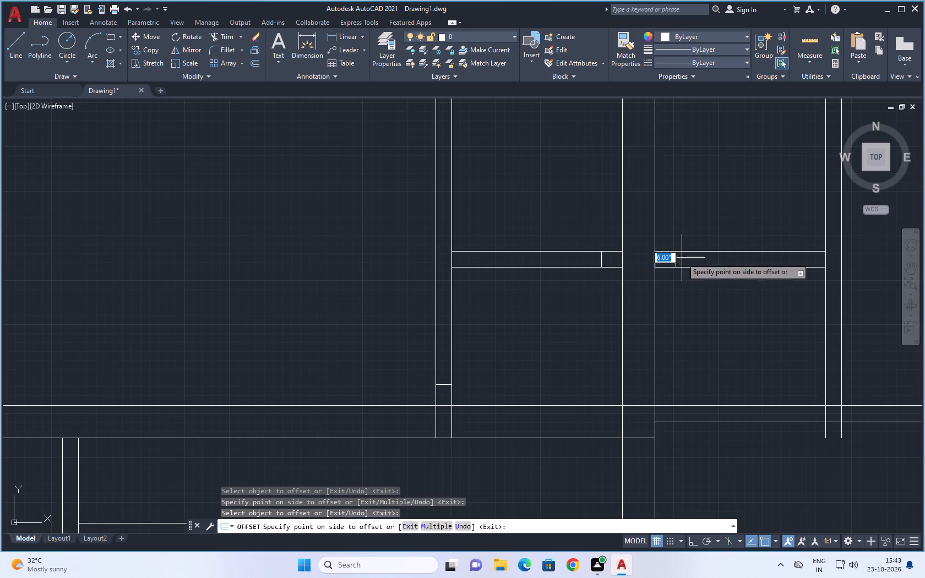
click(682, 258)
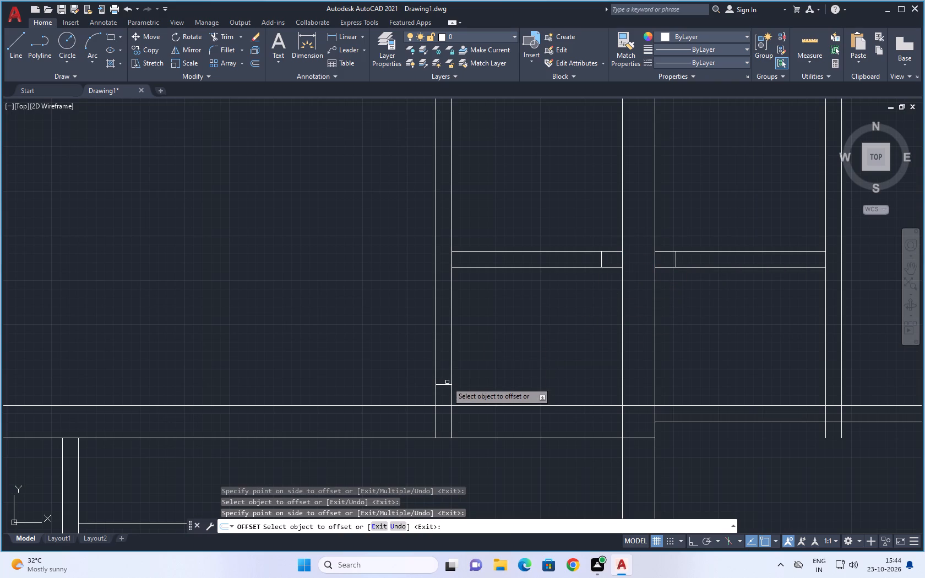
Offset the short line near the southern end of the northwestern room's eastern partition 3' northward.
click(446, 384)
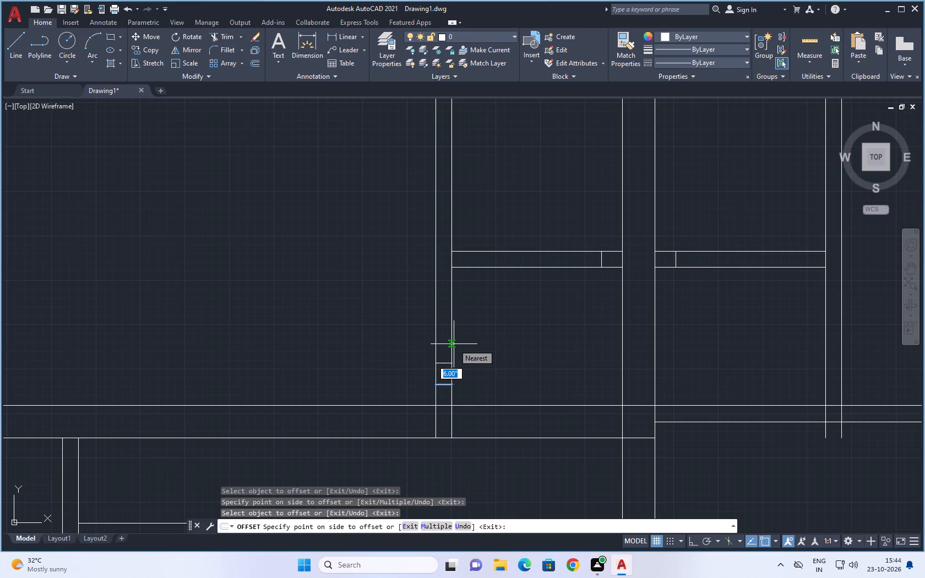
text(3')
key(Return)
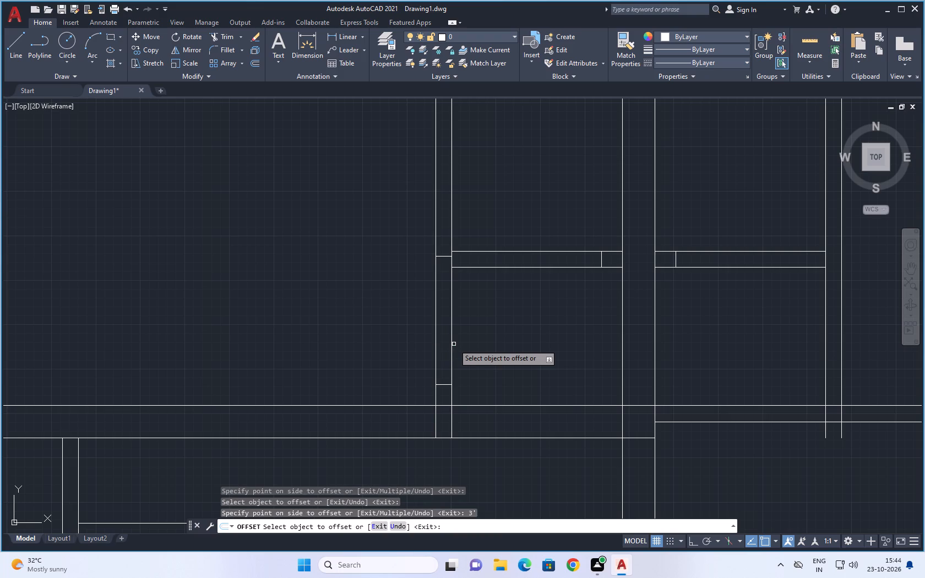
Offset the short vertical line in the western narrow room's horizontal partition 2'8" westward.
scroll(467, 339, down, 2)
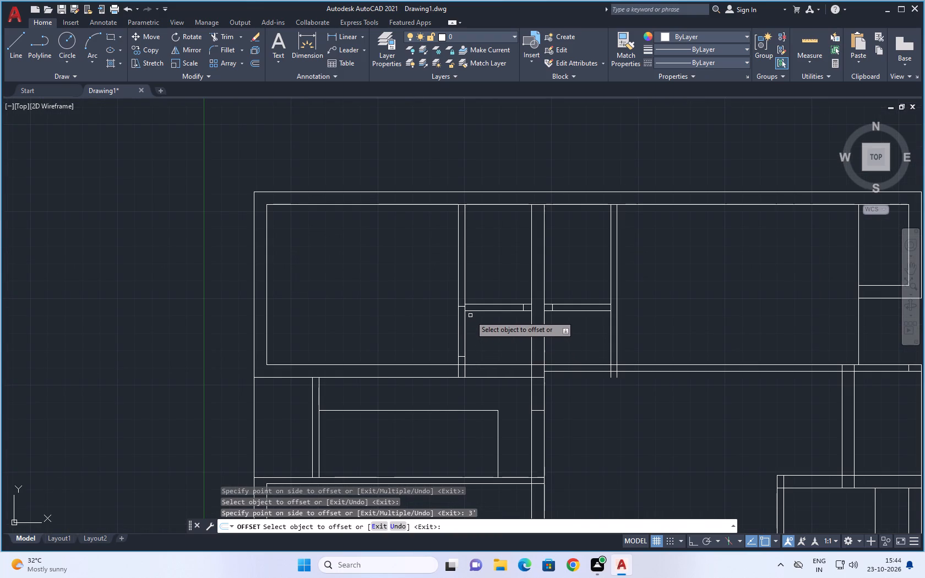
scroll(519, 312, up, 2)
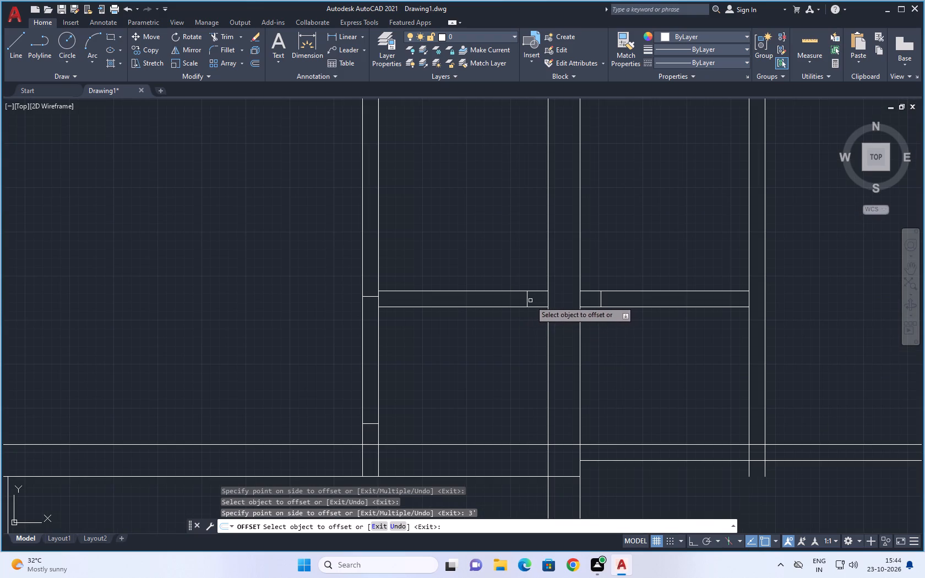
click(527, 300)
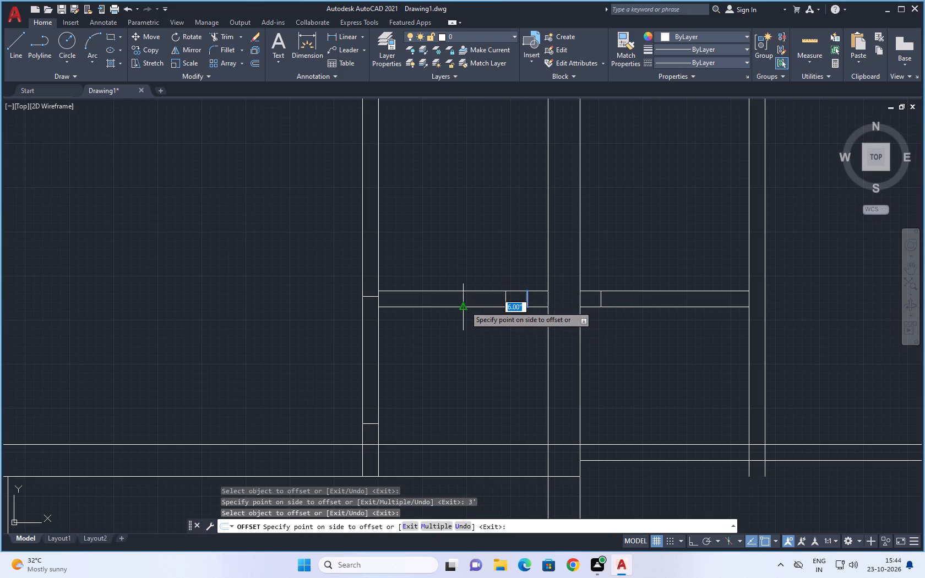
key(2)
text('8)
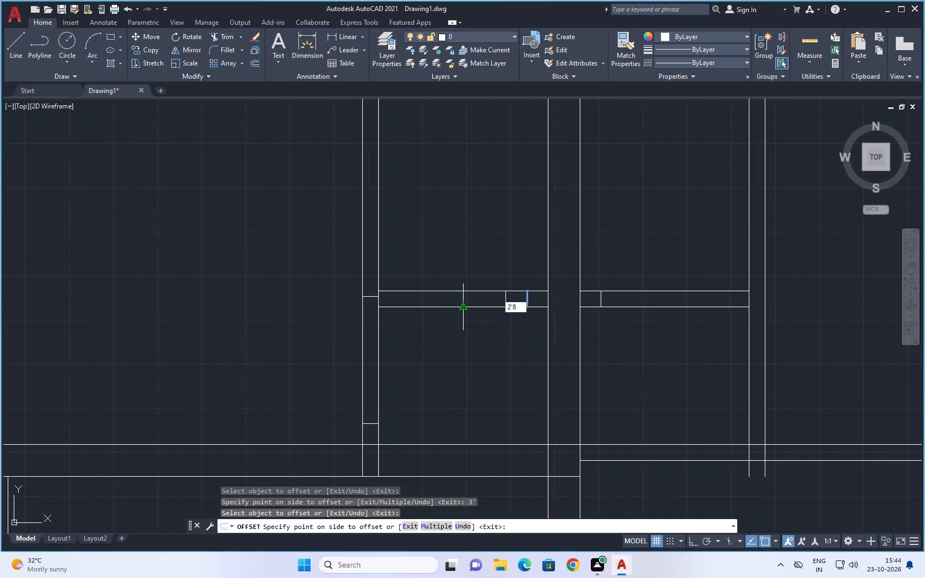
key(shift+quotedbl)
key(Return)
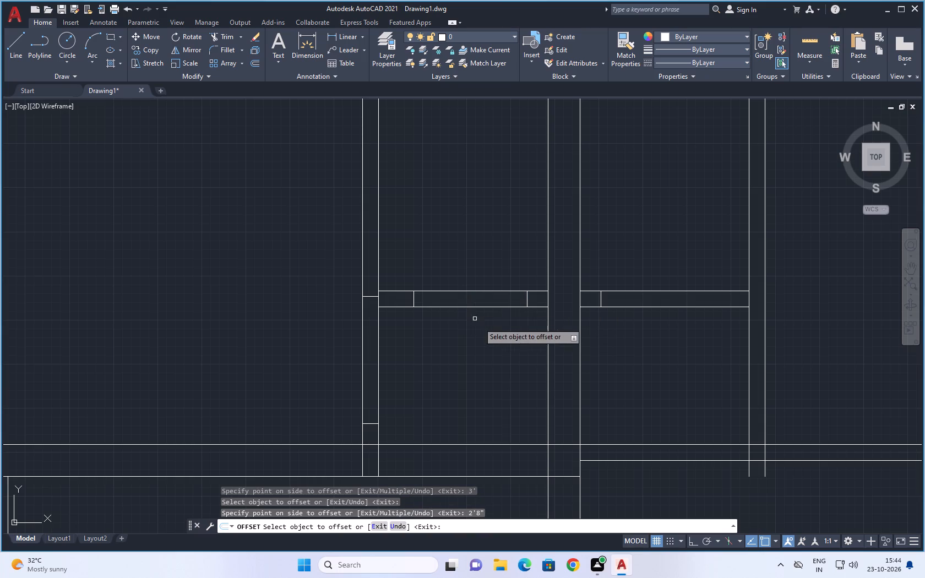
Offset the short vertical line in the eastern narrow room's horizontal partition 2'8" eastward.
scroll(487, 329, down, 1)
middle_drag(568, 340, 521, 343)
scroll(521, 324, up, 2)
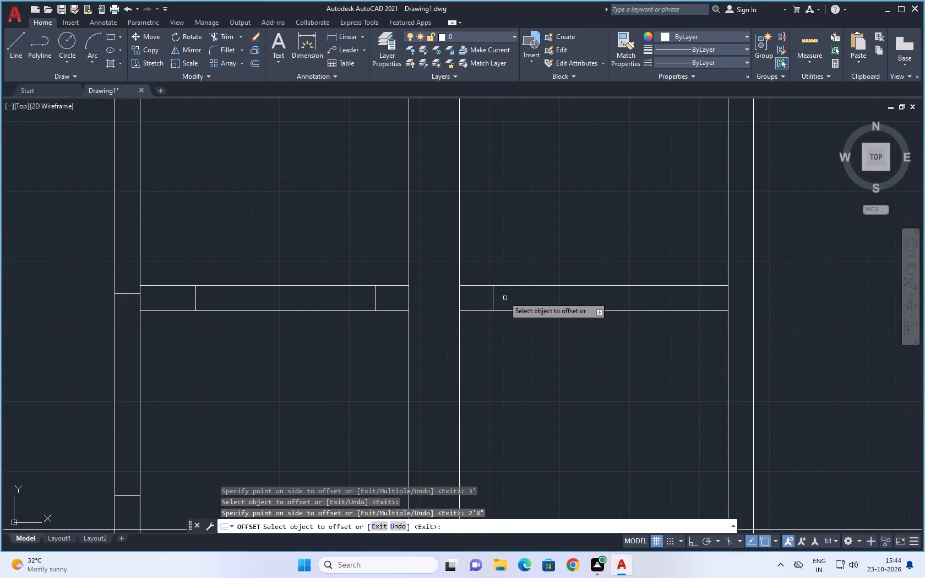
click(494, 297)
text(2'8)
key(shift+quotedbl)
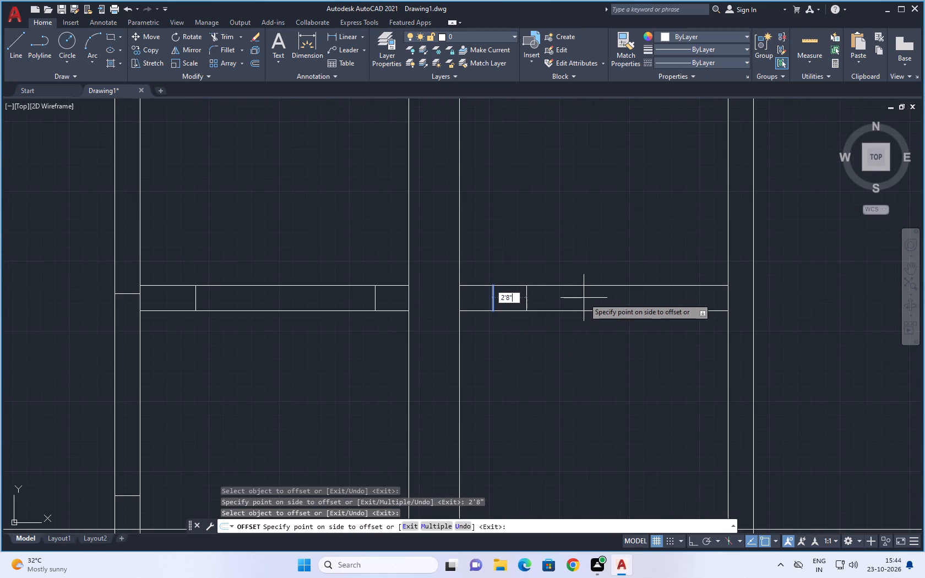
key(Return)
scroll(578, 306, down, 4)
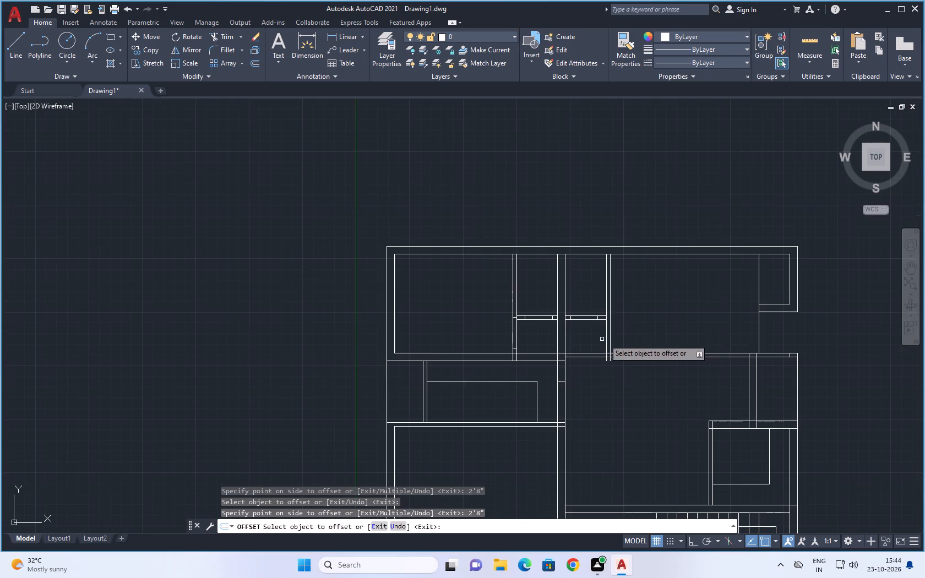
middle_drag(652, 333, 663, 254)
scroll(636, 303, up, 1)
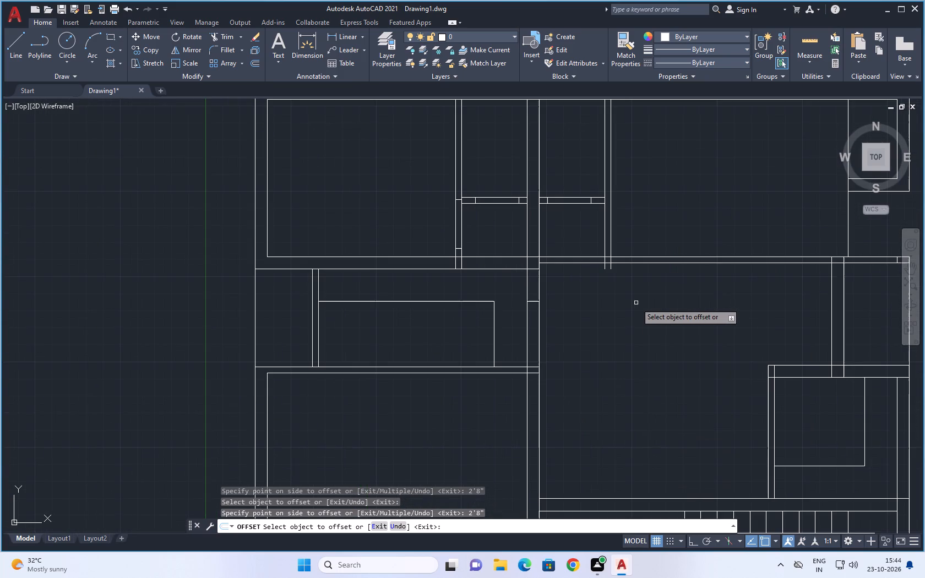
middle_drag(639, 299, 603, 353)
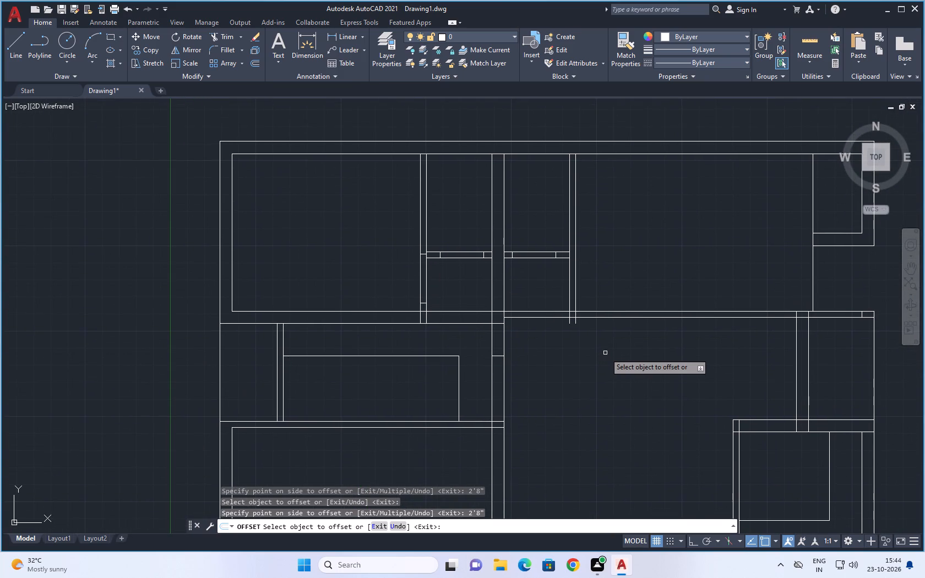
Offset the closing line at the southern end of the eastern narrow room's eastern partition 6" northward.
scroll(591, 314, up, 3)
click(510, 301)
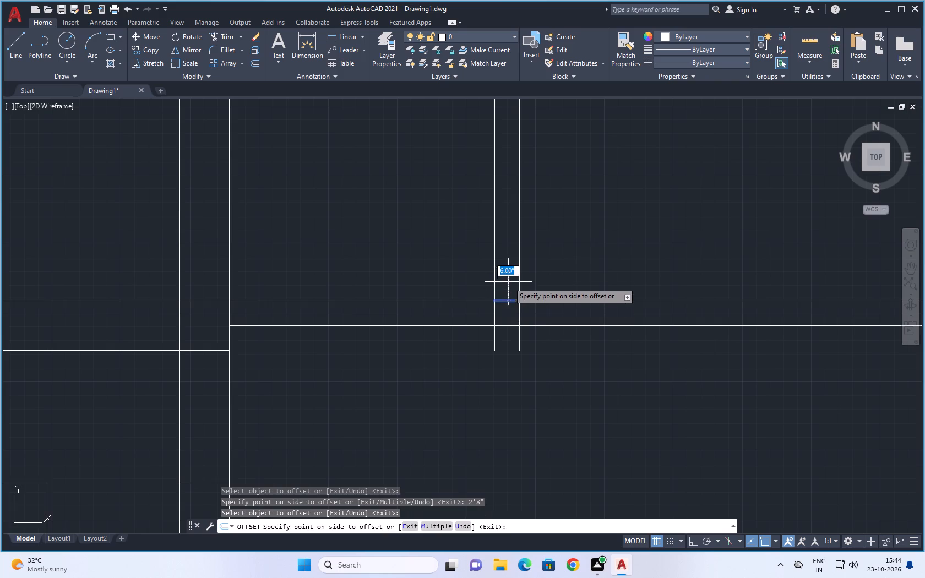
click(513, 262)
Look over the partitions from the northern rooms down to the staircase for places still needing door openings.
scroll(559, 259, down, 2)
middle_drag(581, 251, 583, 258)
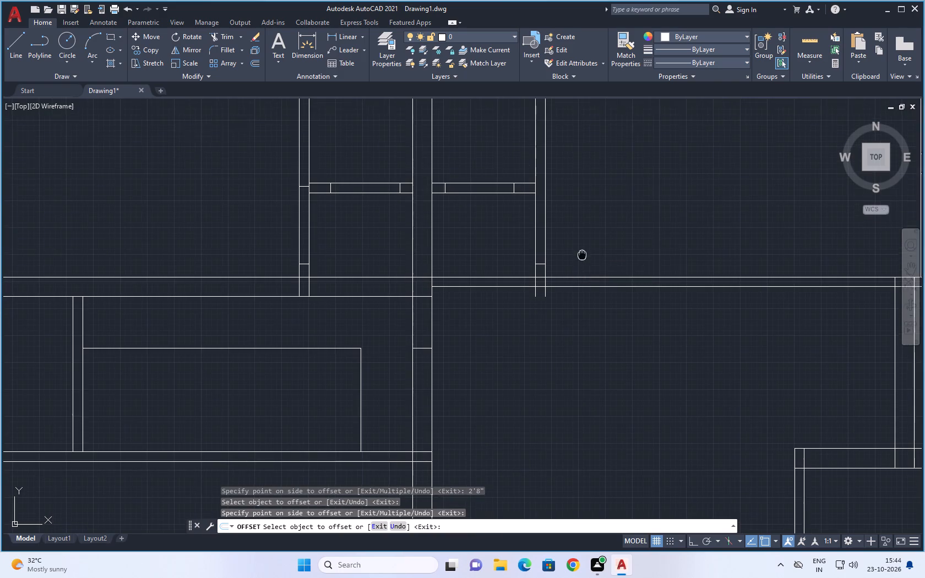
middle_drag(583, 258, 593, 325)
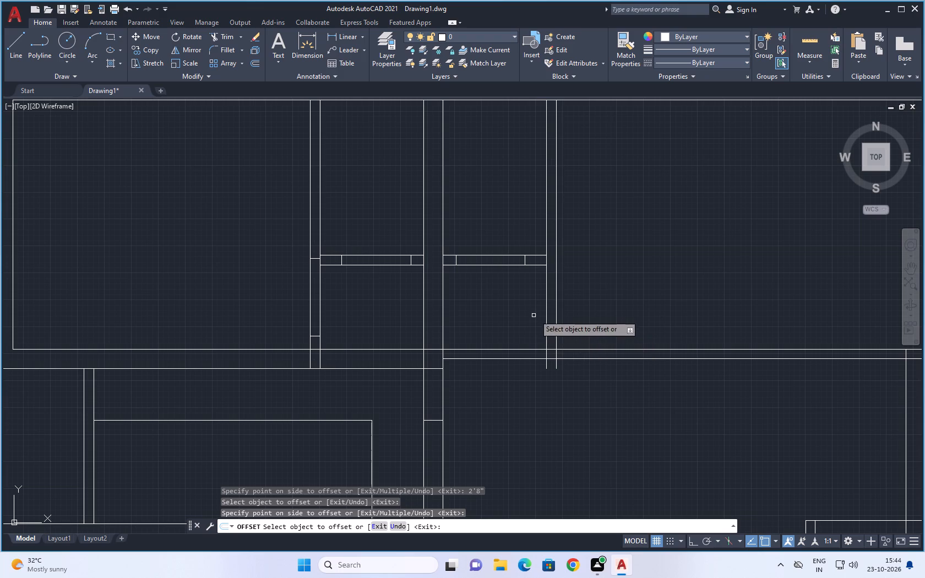
scroll(586, 304, up, 1)
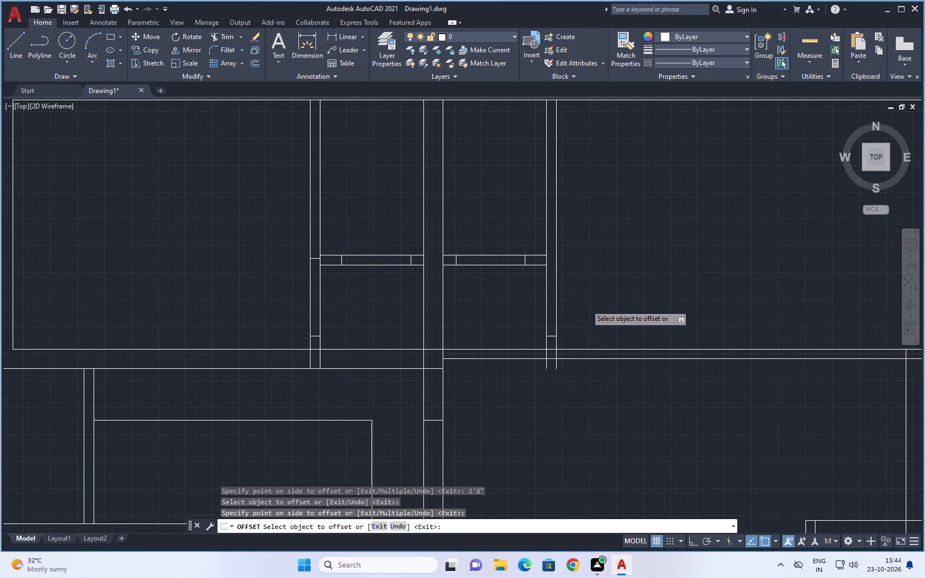
scroll(586, 304, down, 3)
middle_drag(597, 363, 597, 360)
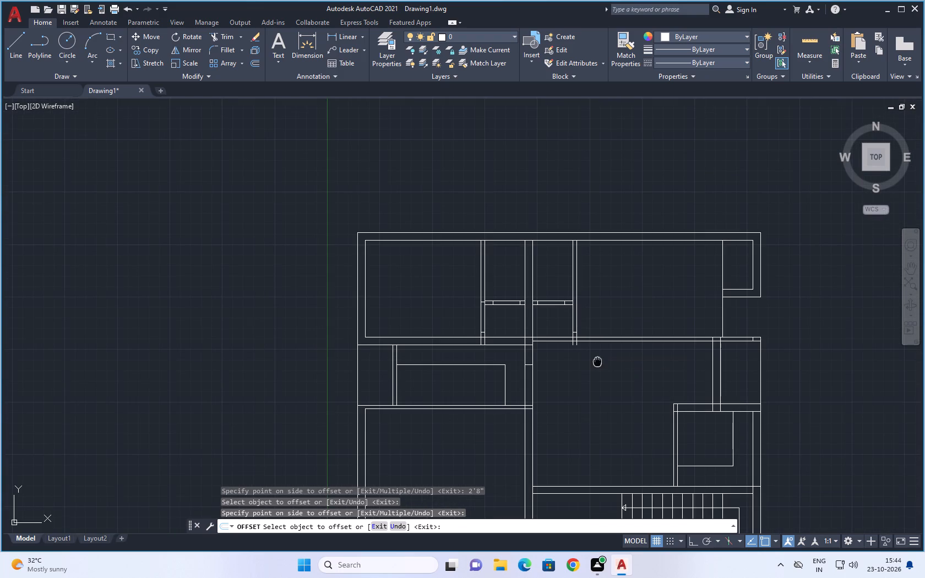
middle_drag(597, 360, 606, 335)
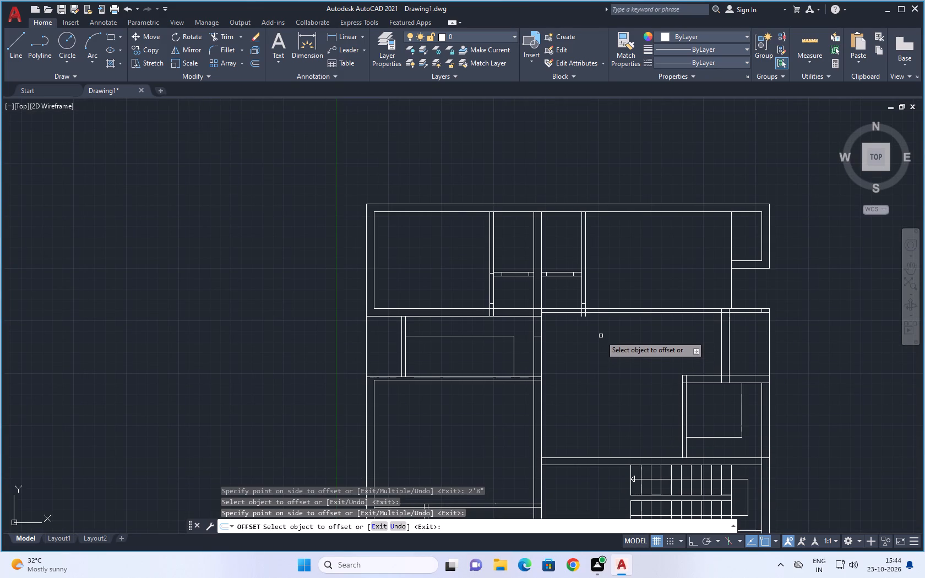
middle_drag(601, 346, 601, 325)
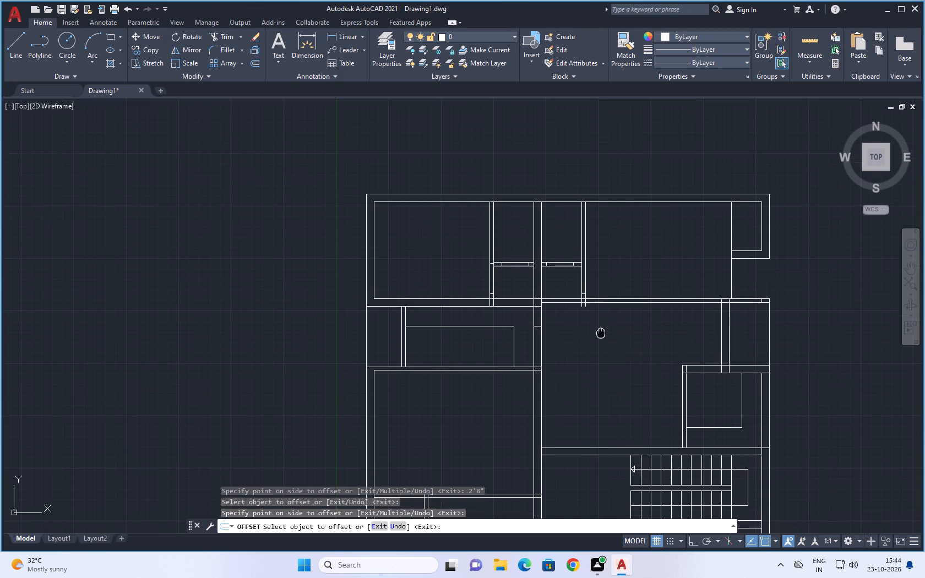
middle_drag(601, 325, 601, 315)
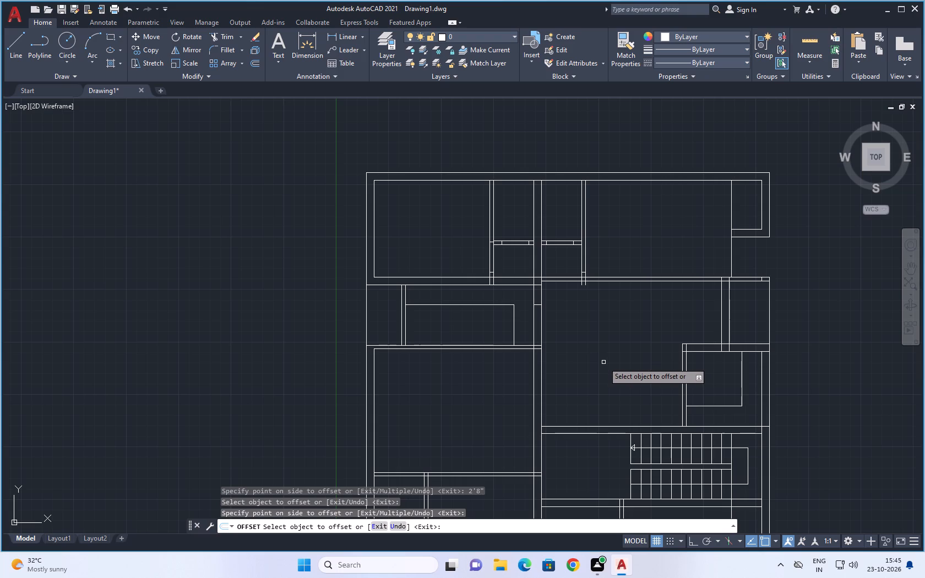
middle_drag(603, 366, 603, 315)
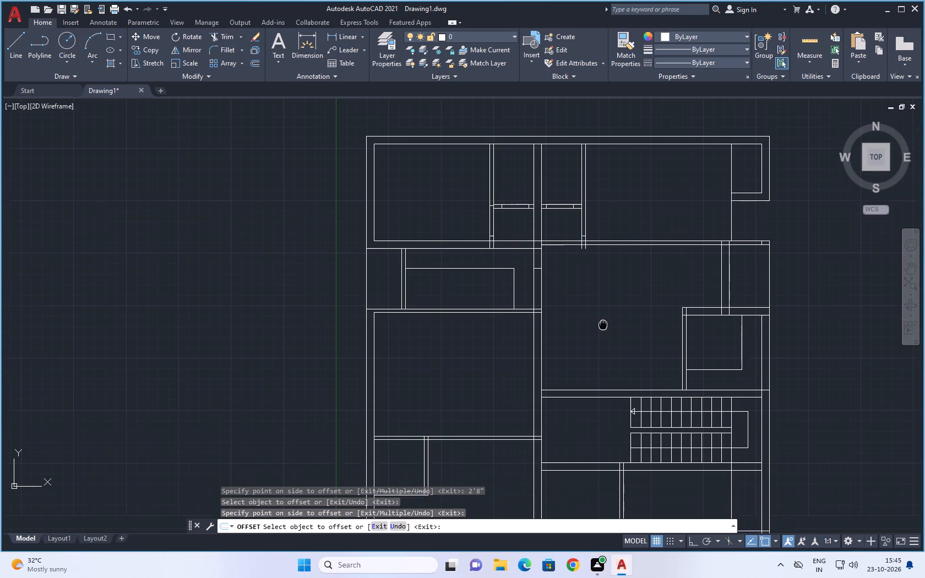
middle_drag(603, 315, 603, 296)
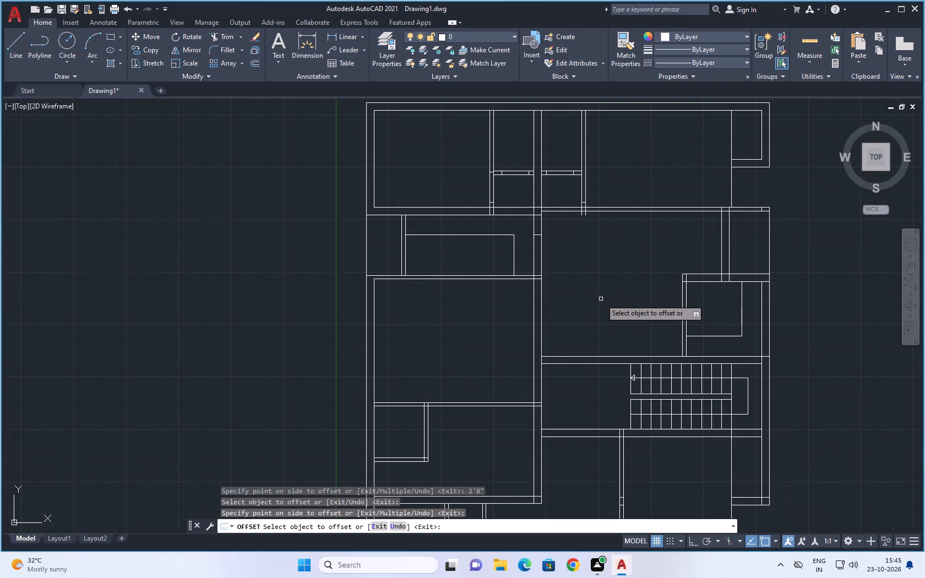
scroll(600, 301, down, 1)
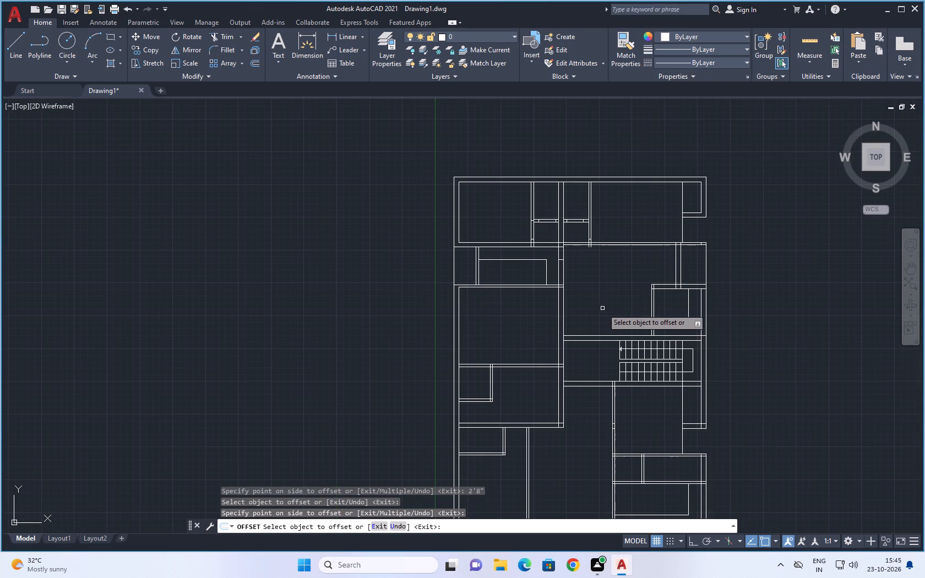
middle_drag(589, 279, 575, 234)
scroll(586, 252, up, 1)
middle_drag(587, 258, 571, 256)
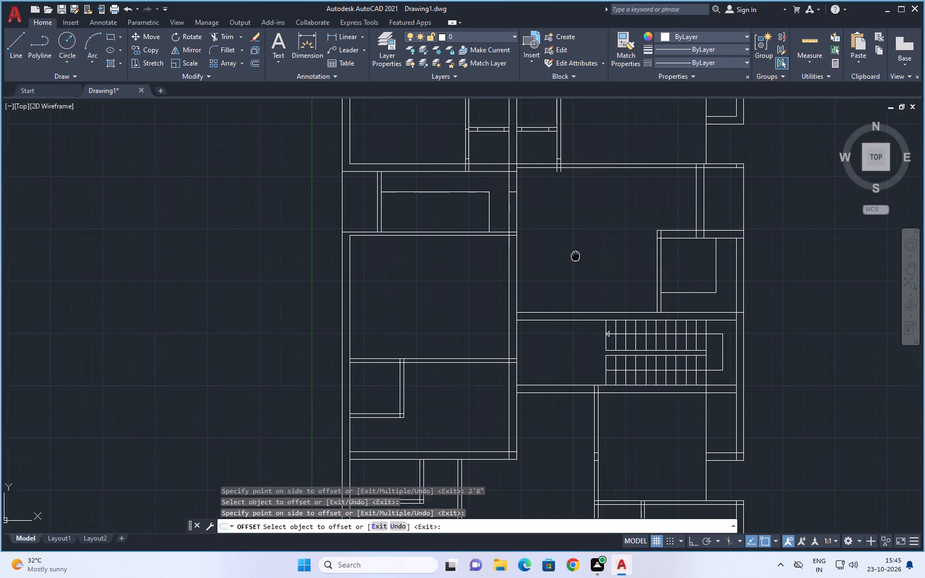
middle_drag(571, 256, 557, 263)
middle_drag(567, 263, 569, 296)
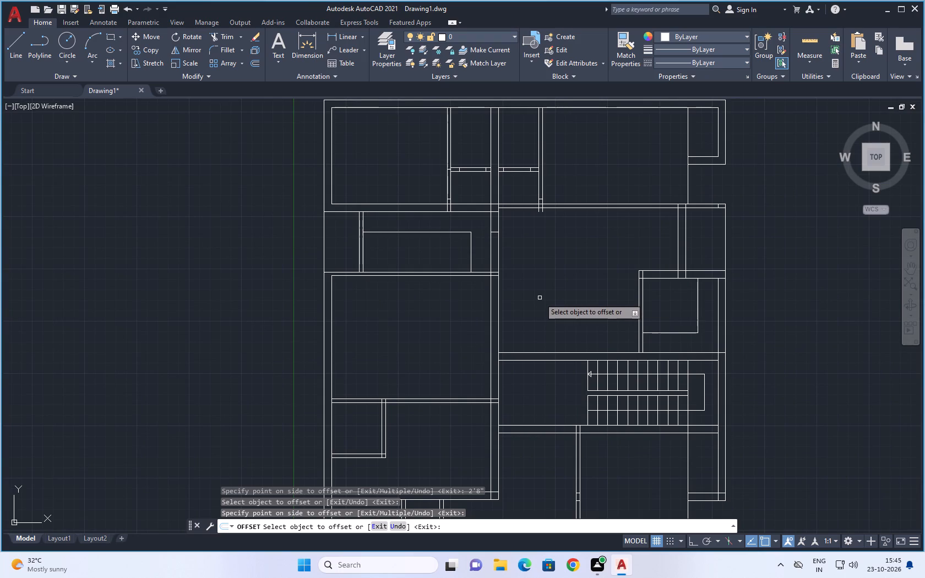
In the vertical partition south of the northwestern room, offset the southern closing line 6" northward and the new line 2'8" northward.
scroll(359, 266, up, 3)
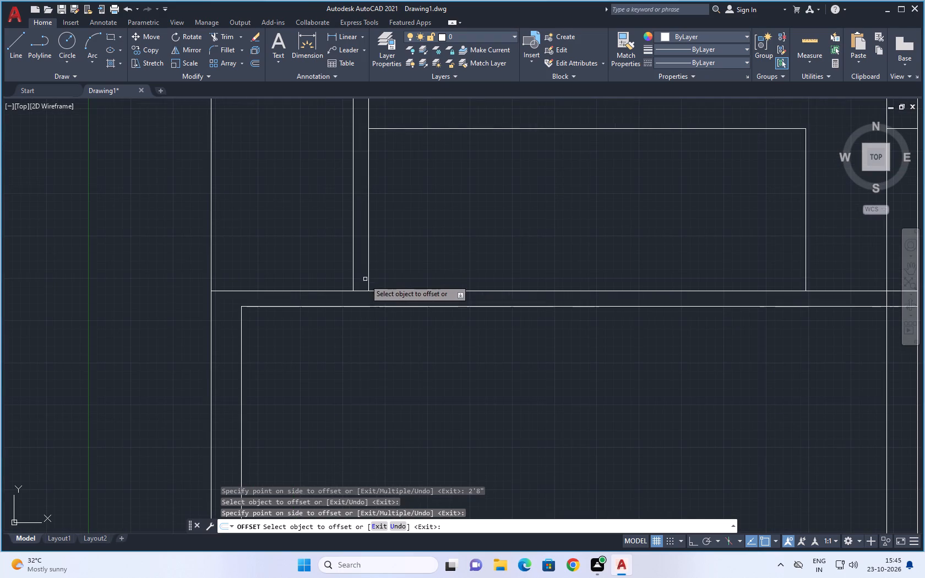
click(363, 291)
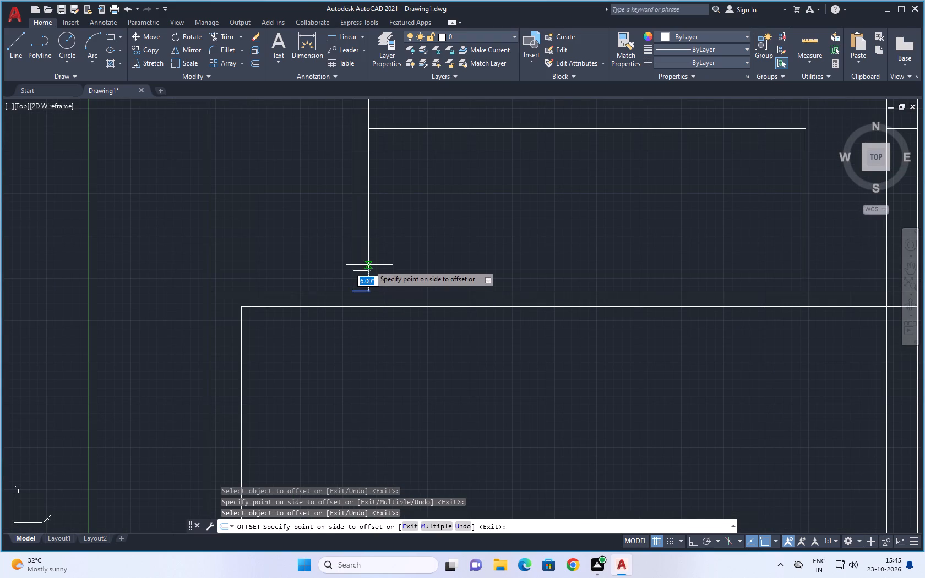
click(367, 261)
scroll(395, 255, down, 2)
middle_drag(407, 250, 483, 287)
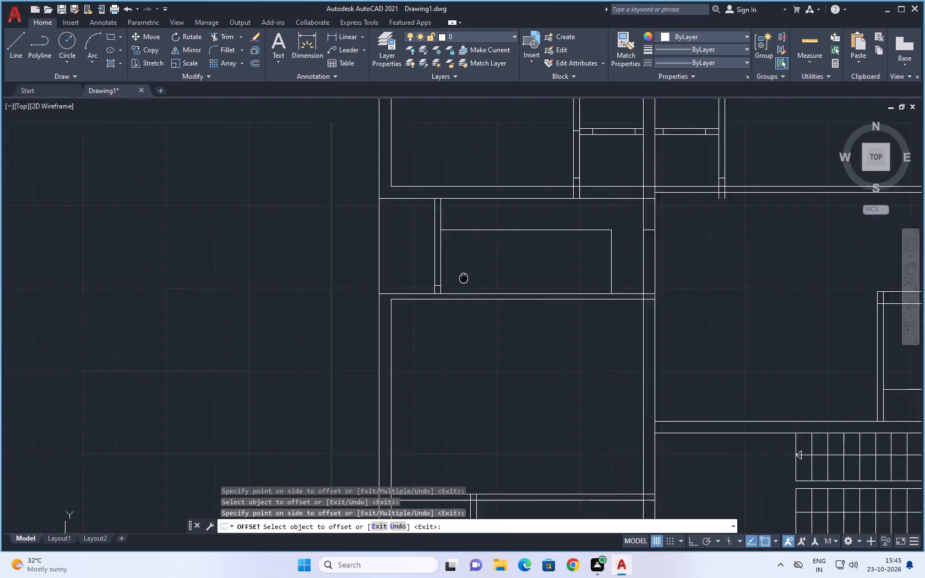
middle_drag(483, 287, 539, 309)
scroll(524, 312, up, 2)
click(508, 328)
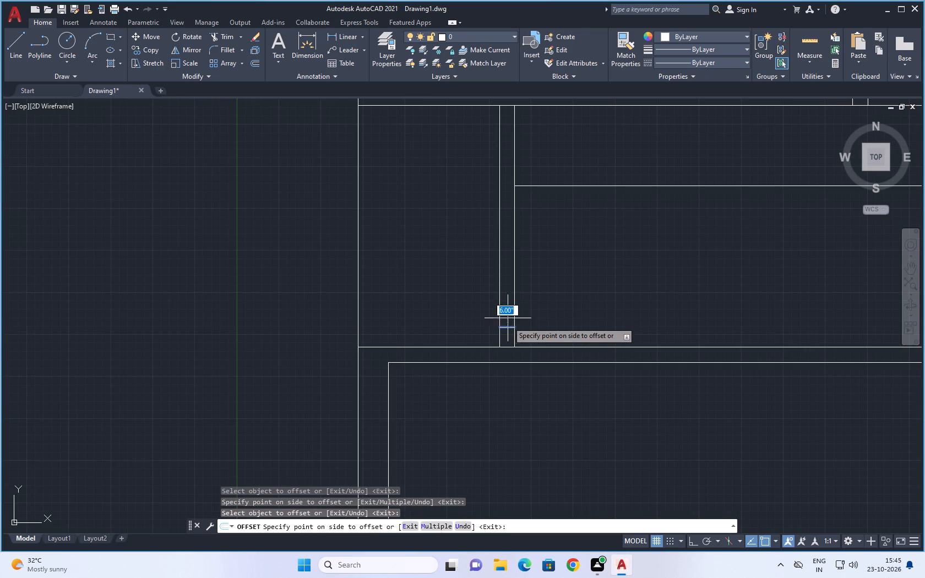
text(2'8")
key(Return)
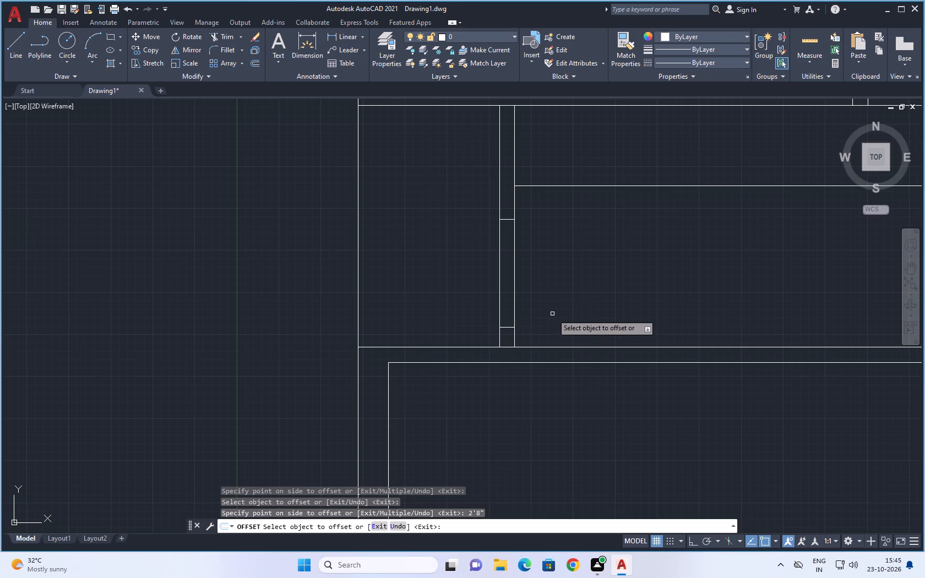
In the horizontal partition south of the large western room, offset the vertical partition's junction lines 6" outward, one westward and one eastward.
middle_drag(552, 313, 553, 241)
scroll(556, 311, down, 3)
middle_drag(589, 371, 556, 269)
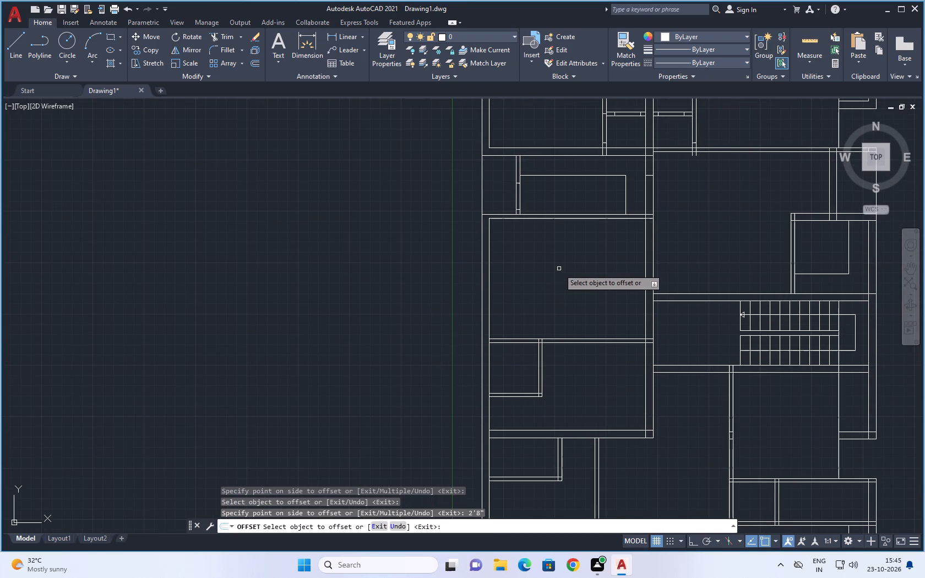
scroll(543, 317, up, 2)
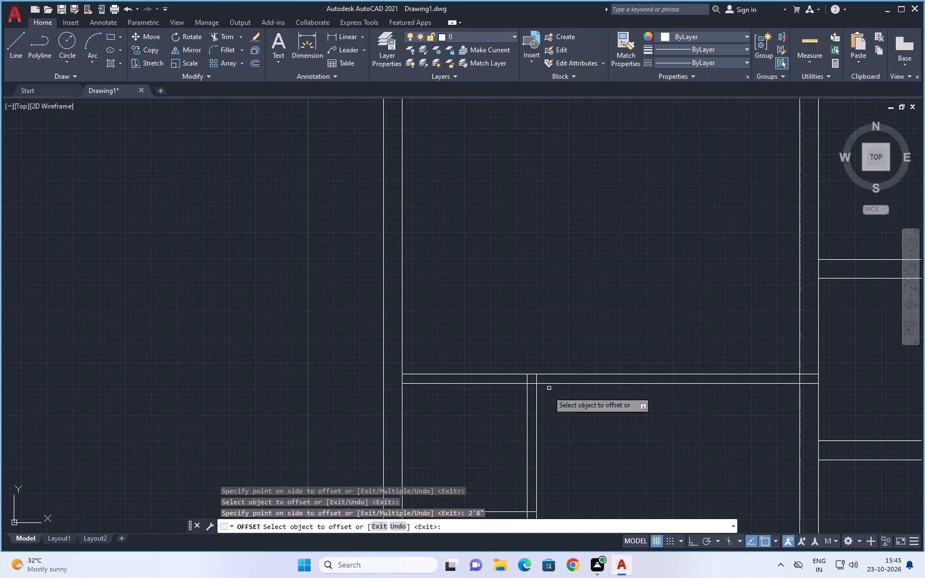
scroll(529, 385, up, 1)
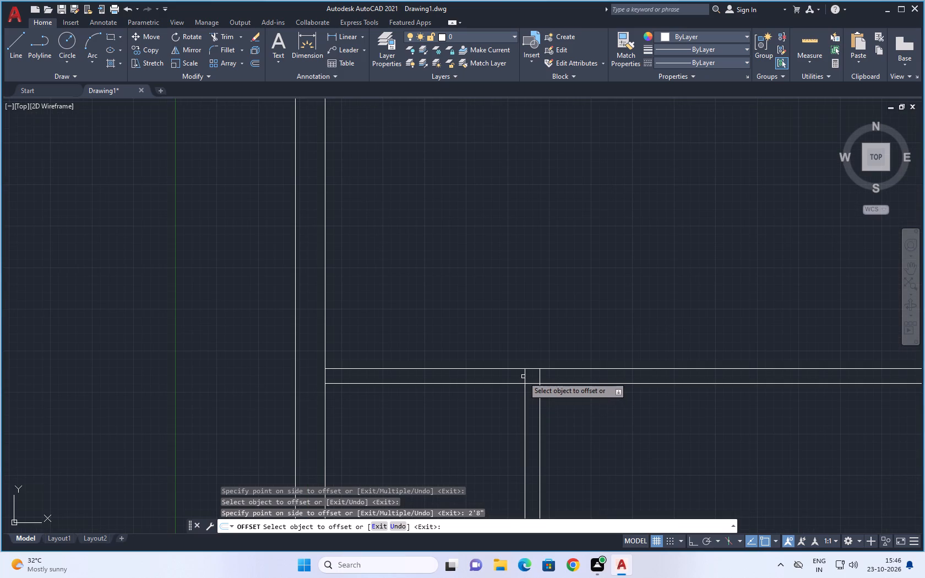
click(526, 377)
click(486, 377)
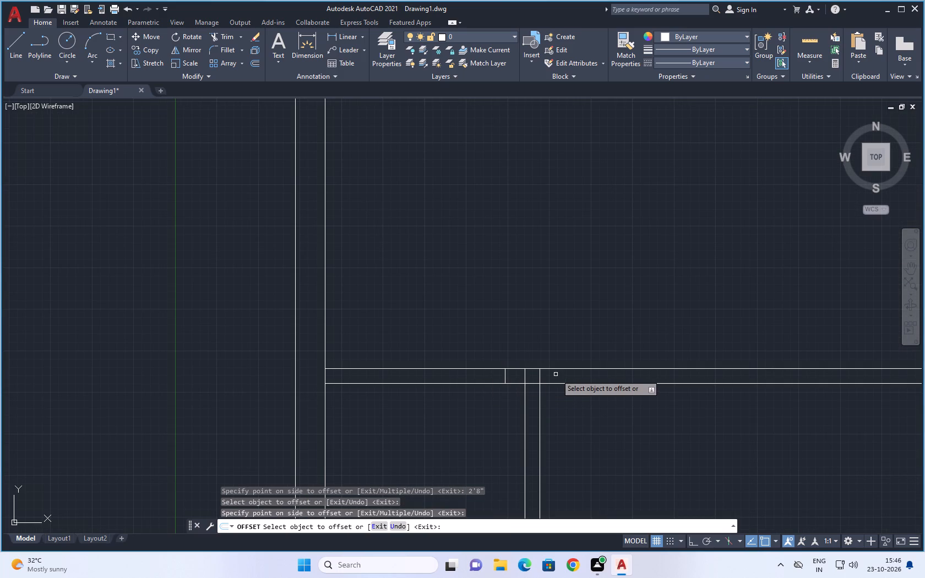
click(541, 376)
click(590, 377)
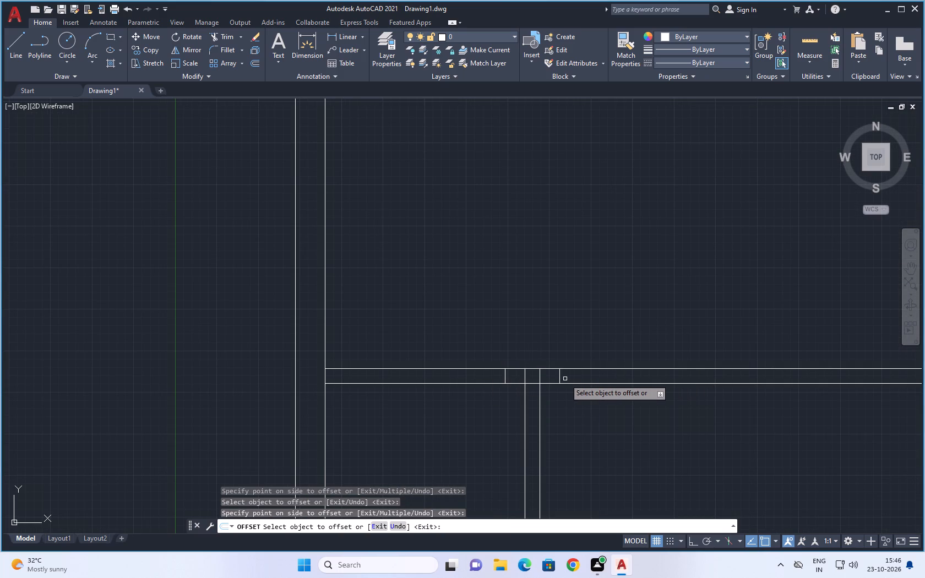
Offset the short line east of that junction 3' eastward and the short line west of it 2'8" westward.
click(561, 377)
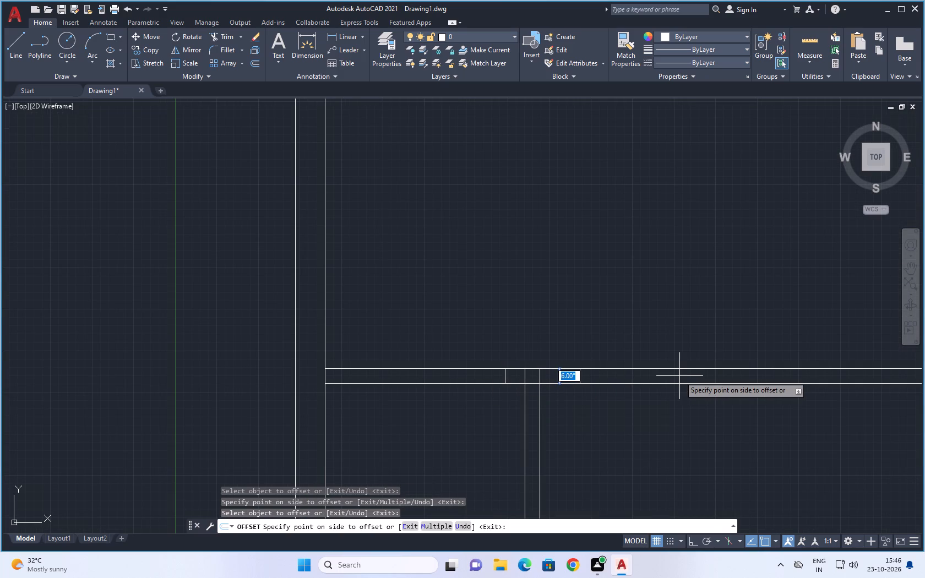
text(3')
key(Return)
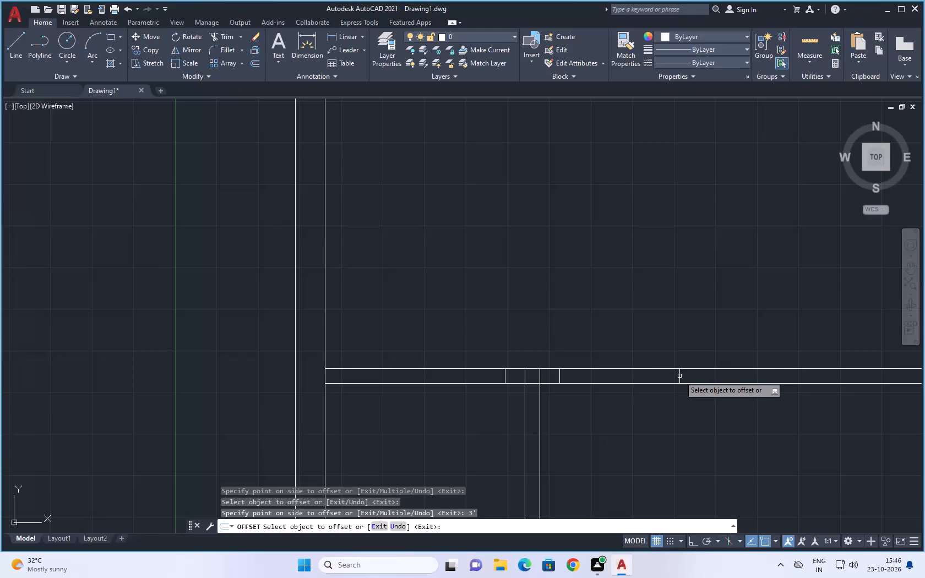
click(505, 375)
text(2'8)
key(shift+quotedbl)
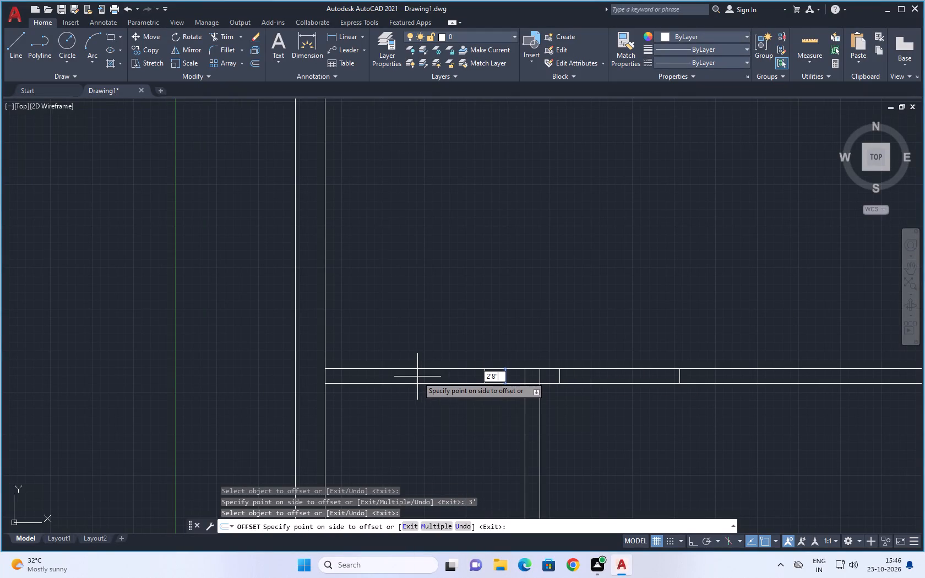
key(Return)
In the small western room north of the southwestern room, offset the upper line of its southern partition 6" northward.
scroll(536, 320, down, 3)
middle_drag(570, 385, 539, 253)
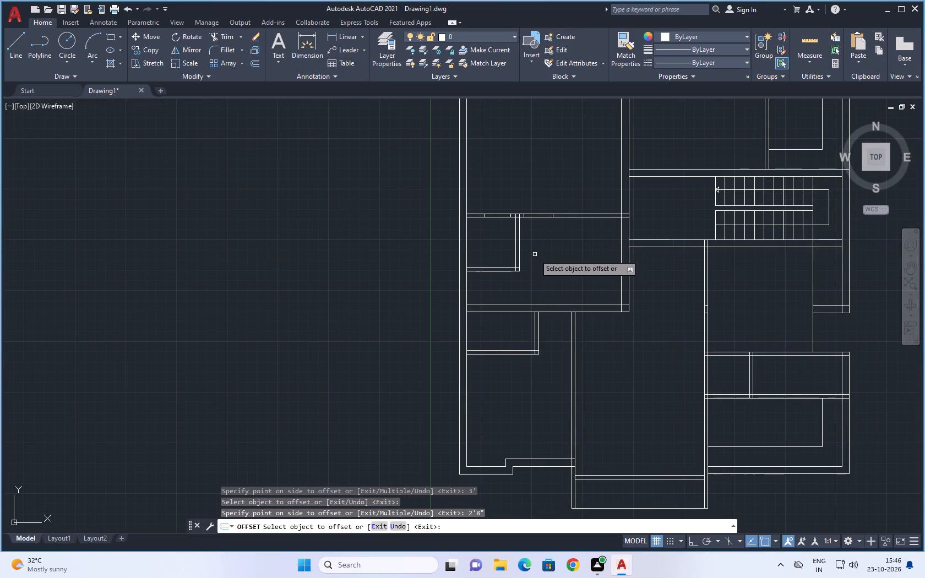
middle_drag(545, 378, 485, 351)
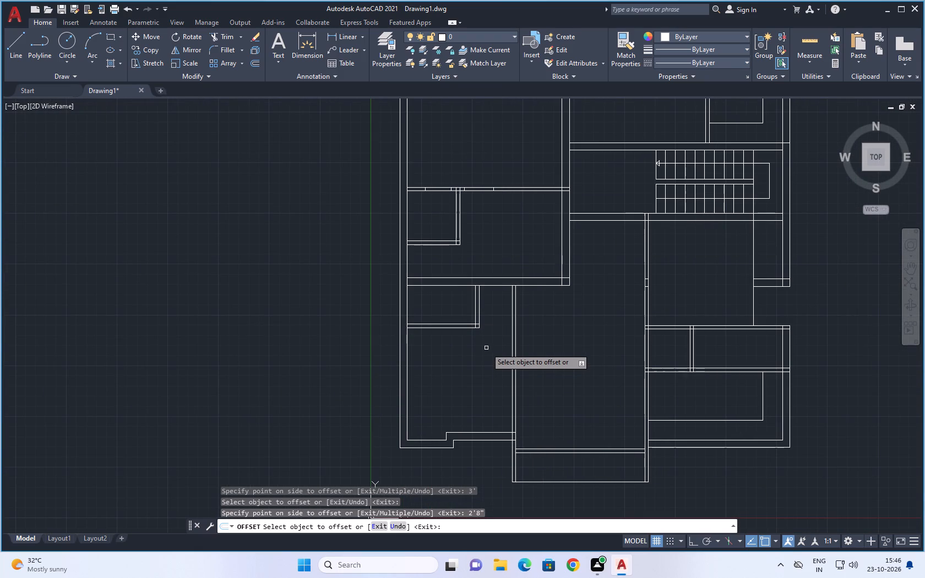
scroll(497, 370, up, 1)
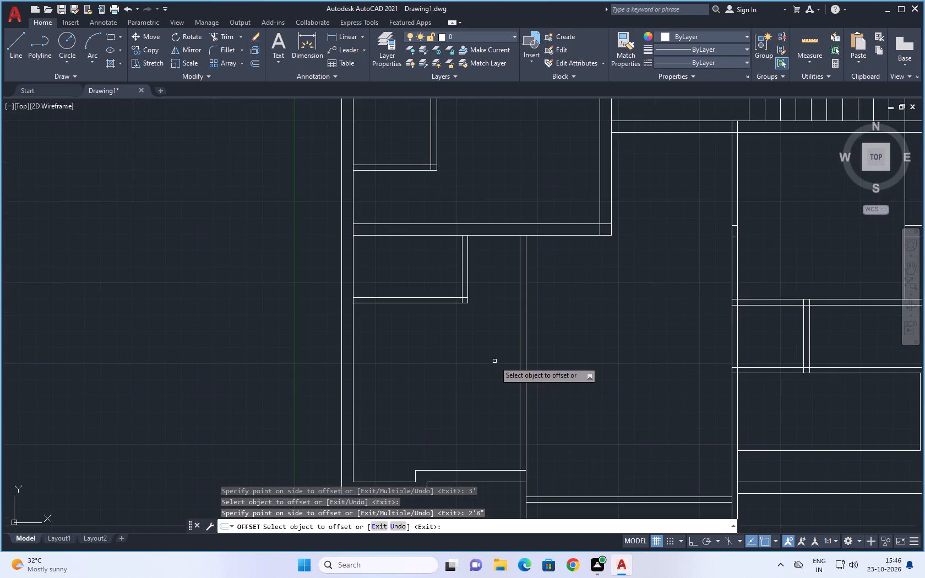
middle_drag(494, 347, 504, 437)
middle_drag(497, 378, 503, 463)
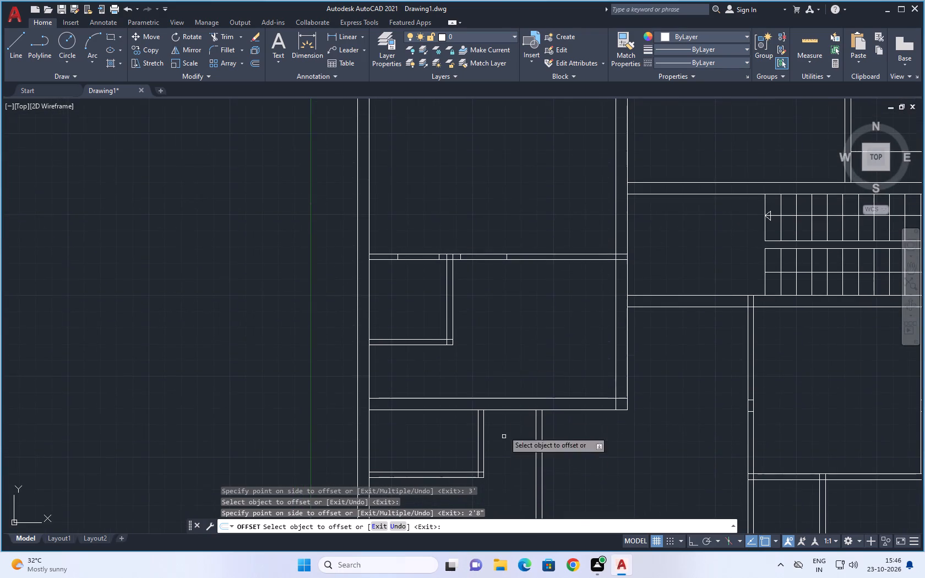
middle_drag(513, 343, 559, 418)
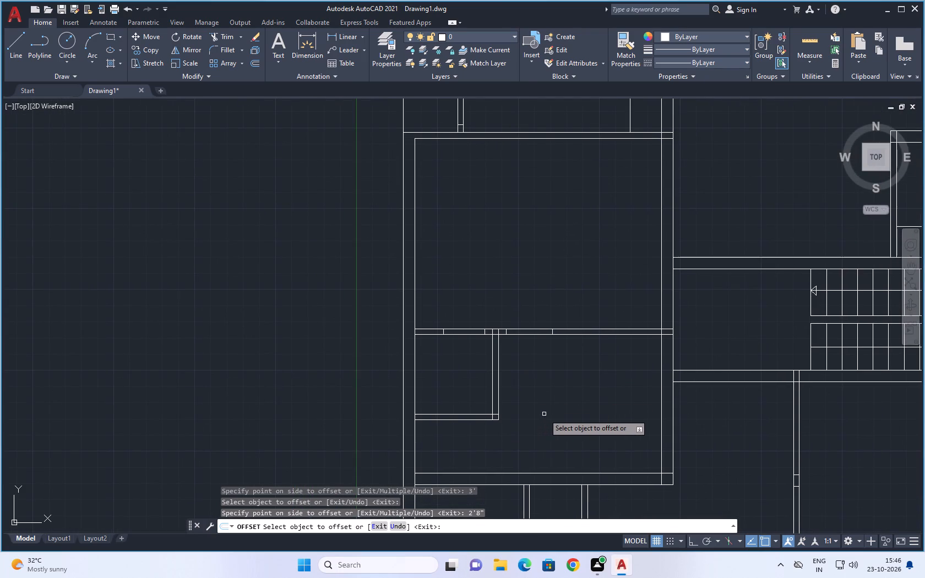
scroll(544, 422, down, 1)
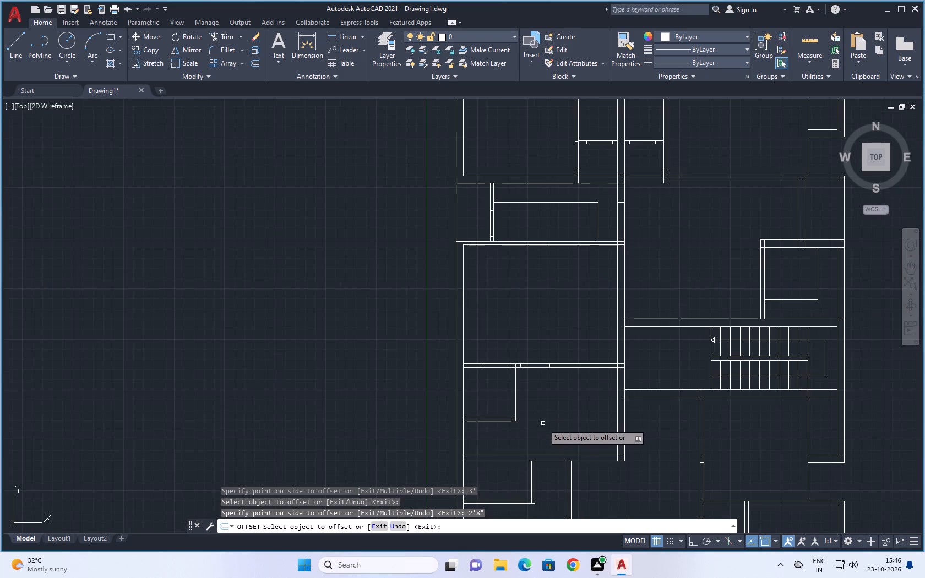
scroll(541, 409, down, 1)
middle_drag(541, 401, 537, 297)
scroll(530, 370, up, 5)
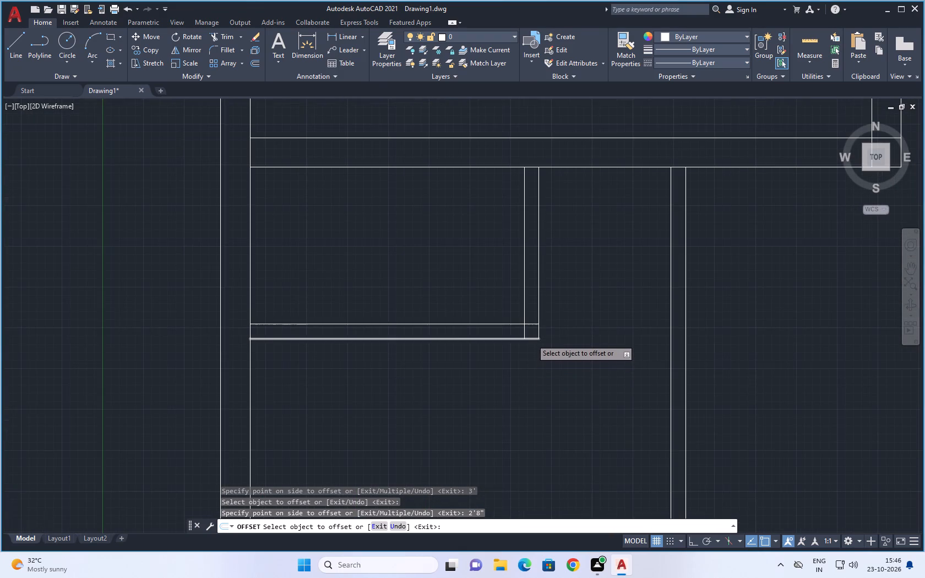
scroll(531, 338, up, 1)
click(531, 304)
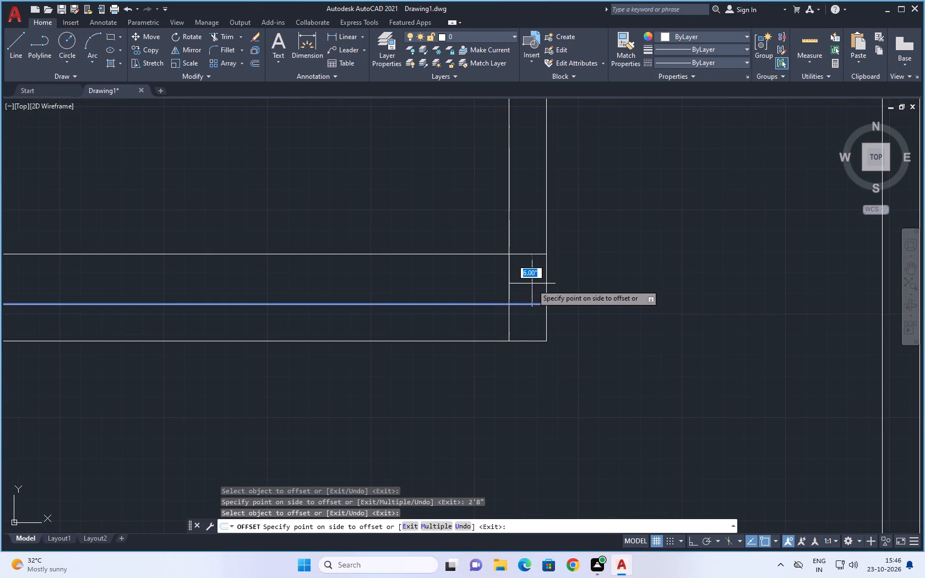
scroll(546, 290, down, 3)
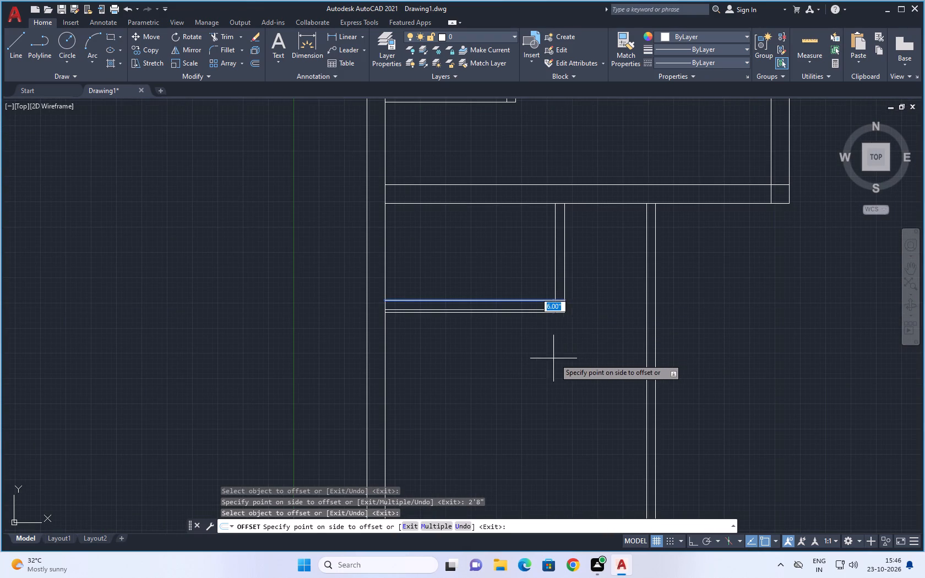
click(572, 285)
Offset the new horizontal line in that small western room 2'8" northward.
middle_drag(573, 287, 573, 290)
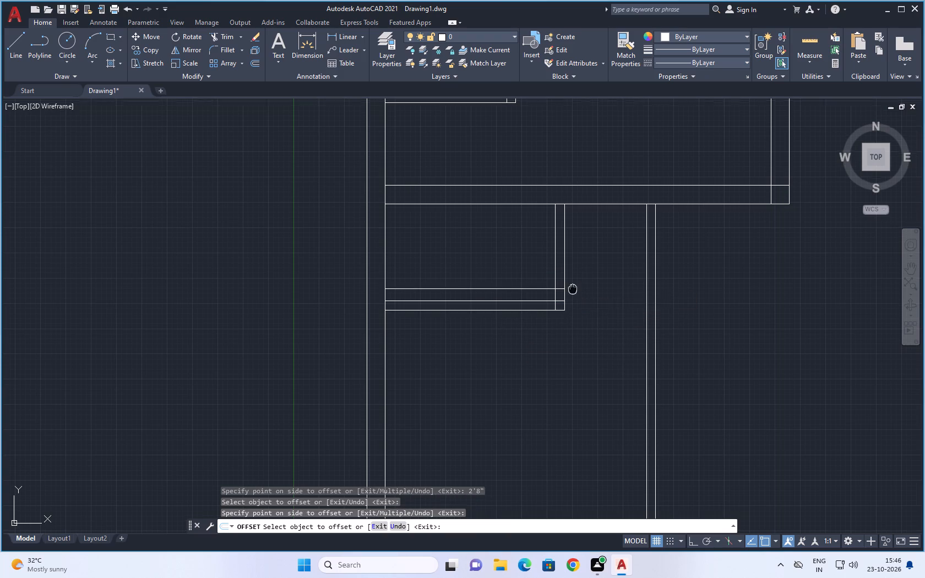
middle_drag(573, 290, 523, 410)
scroll(511, 418, up, 3)
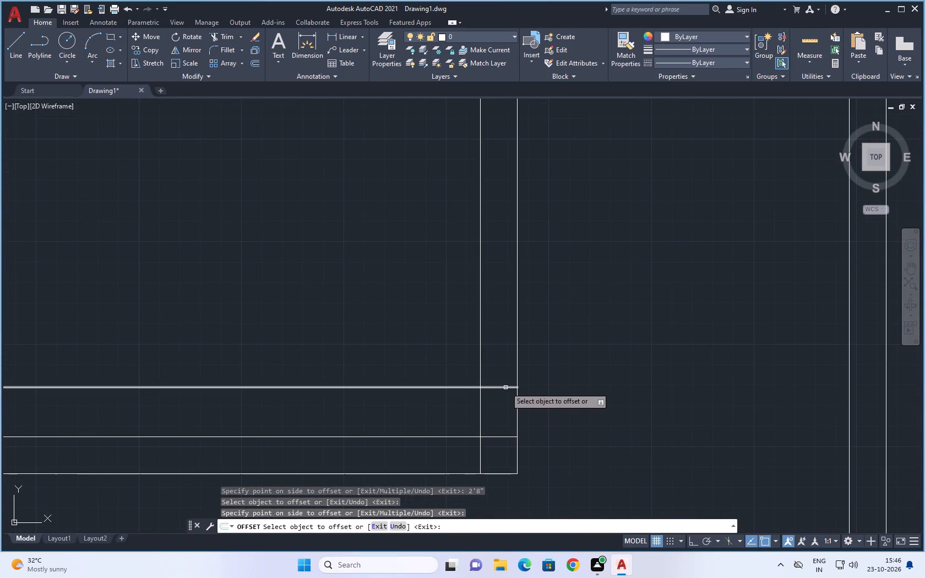
click(505, 387)
text(2'8)
key(shift+quotedbl)
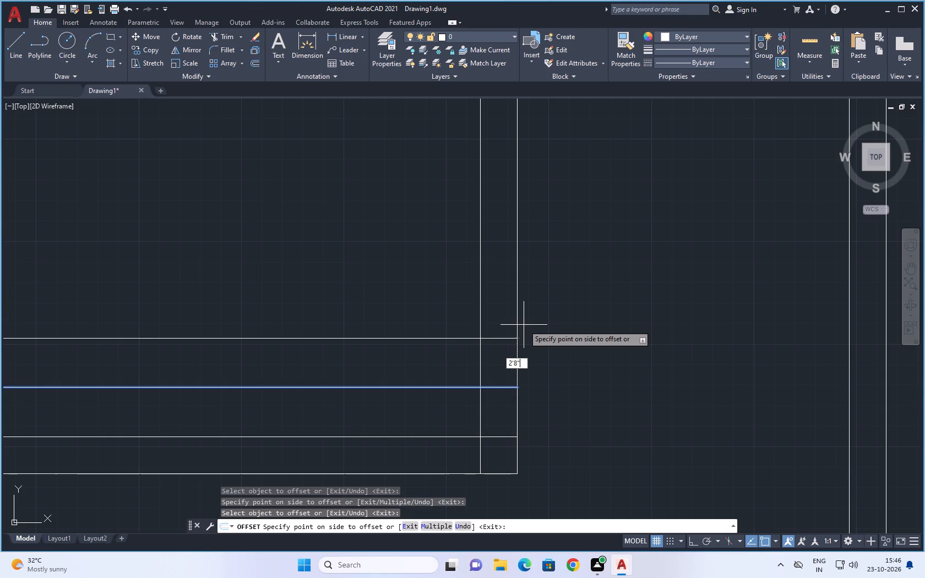
key(Return)
scroll(496, 362, down, 3)
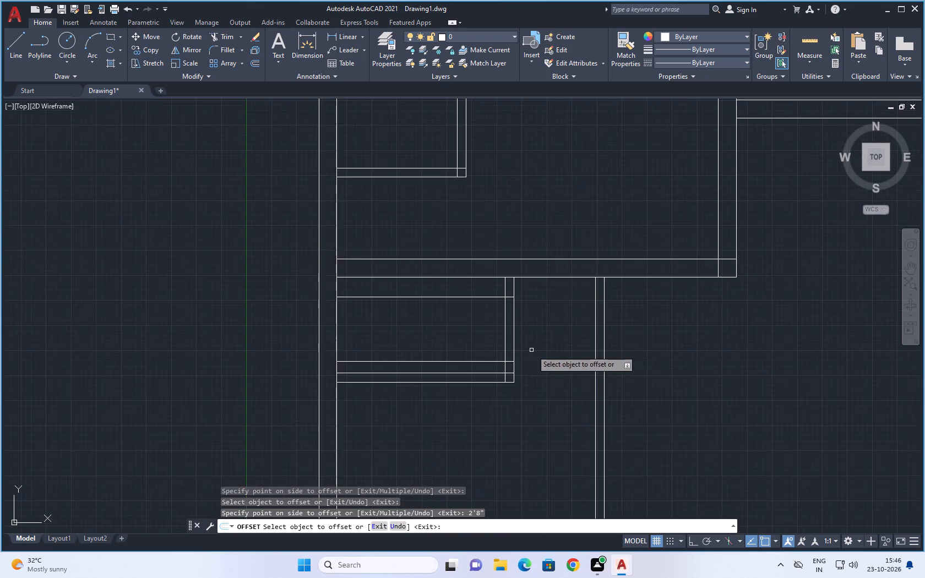
In the vertical partition east of the southwestern room, offset the short line at the southern wall junction 6" northward and the new line 3' northward.
middle_drag(536, 343, 488, 313)
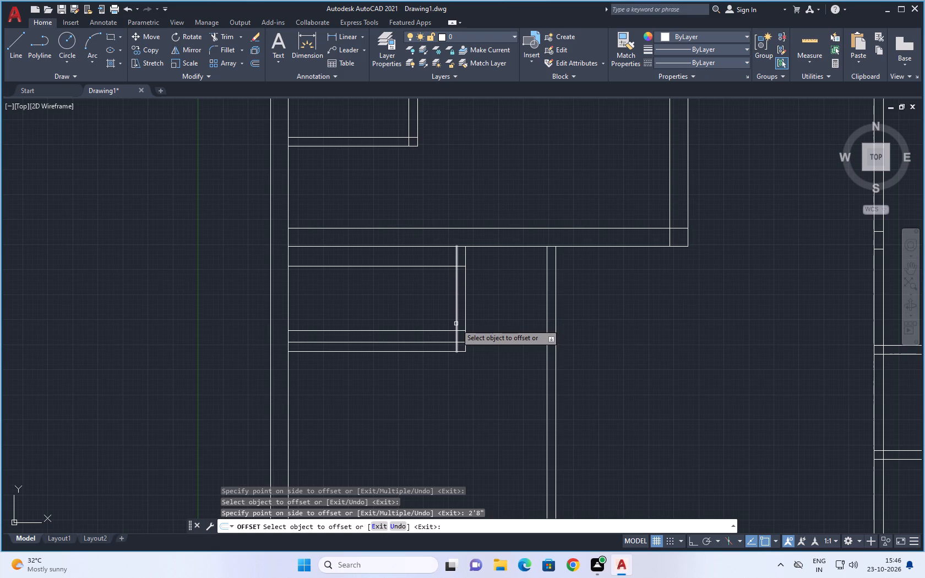
scroll(456, 324, down, 1)
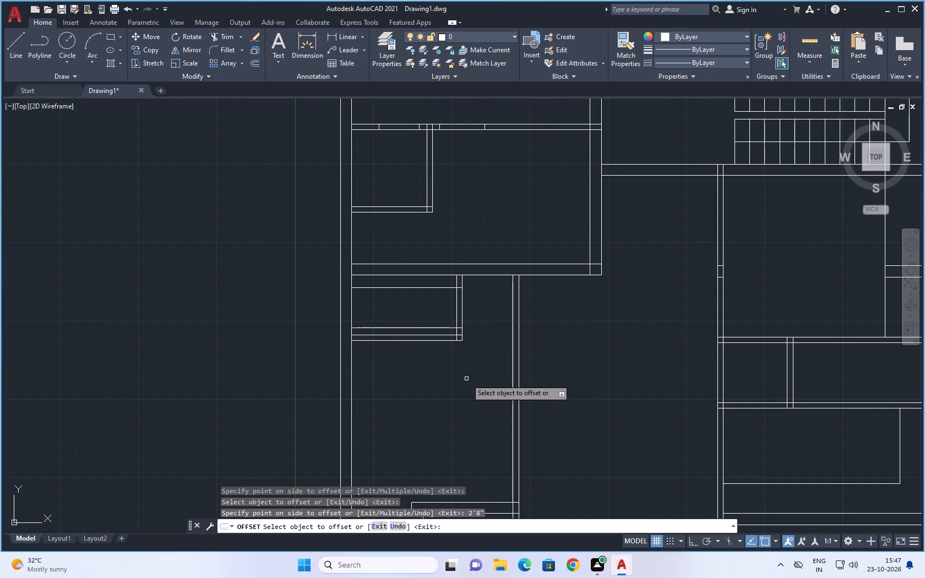
middle_drag(465, 377, 442, 300)
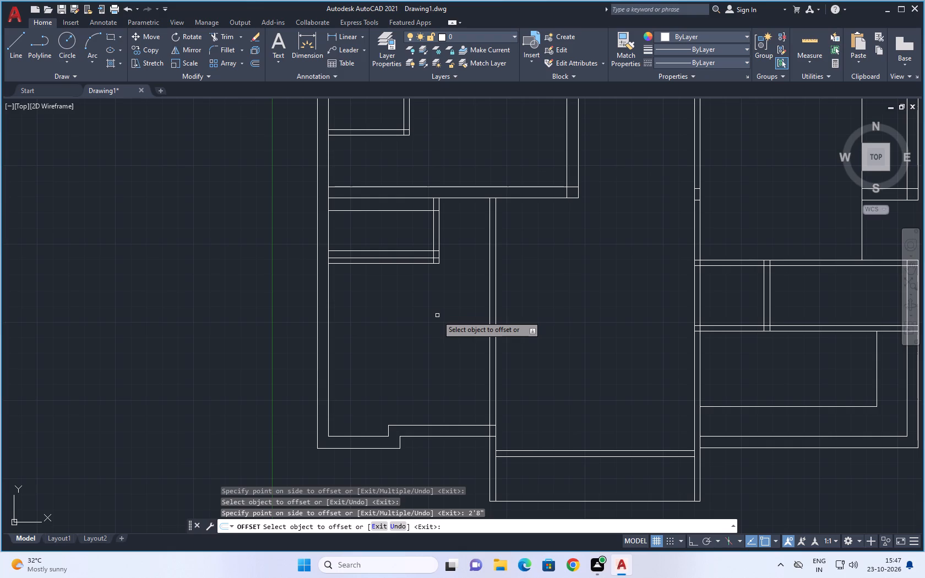
scroll(497, 421, up, 2)
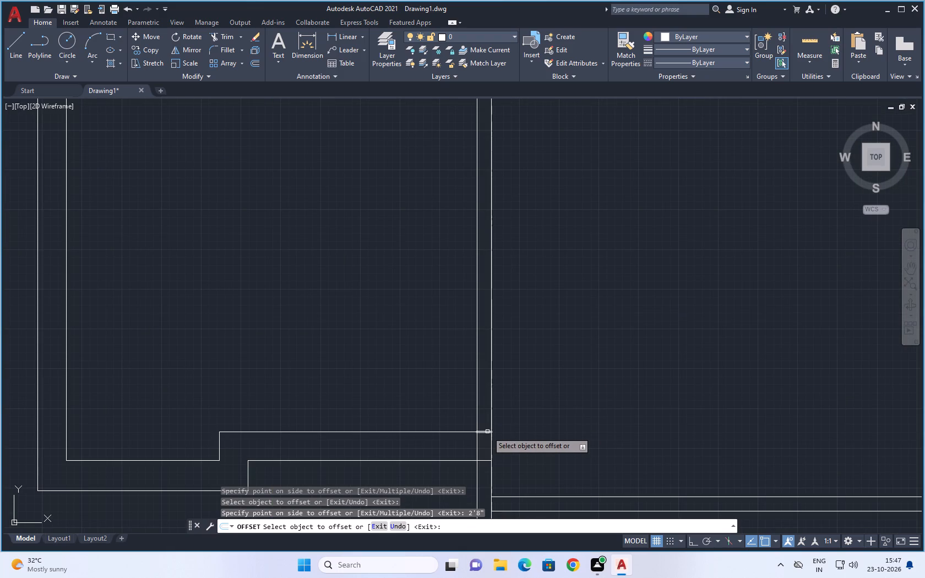
click(487, 431)
click(487, 399)
click(485, 412)
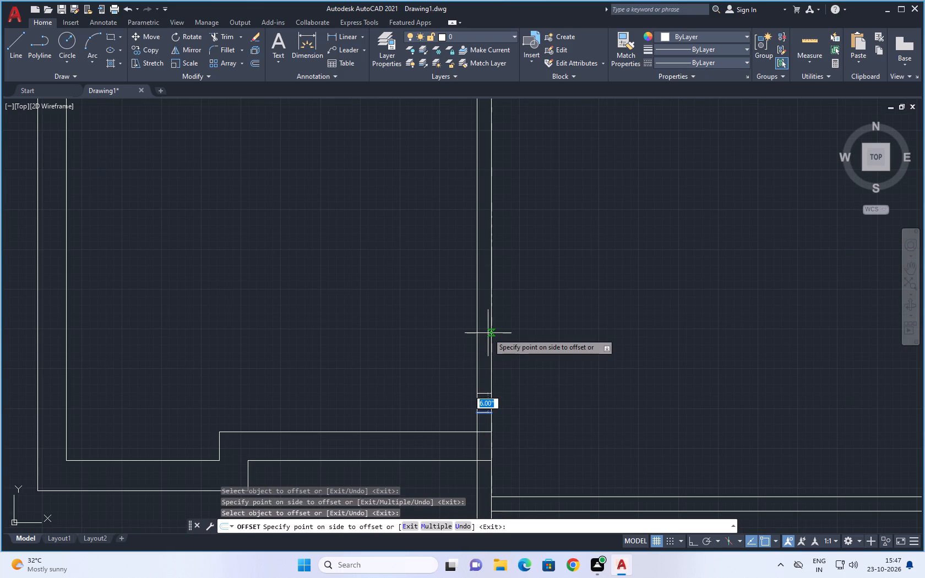
text(3')
key(Return)
At the central room's southern partition, offset the inner line of the western wall 6" eastward and the new line 3' eastward.
scroll(485, 325, down, 1)
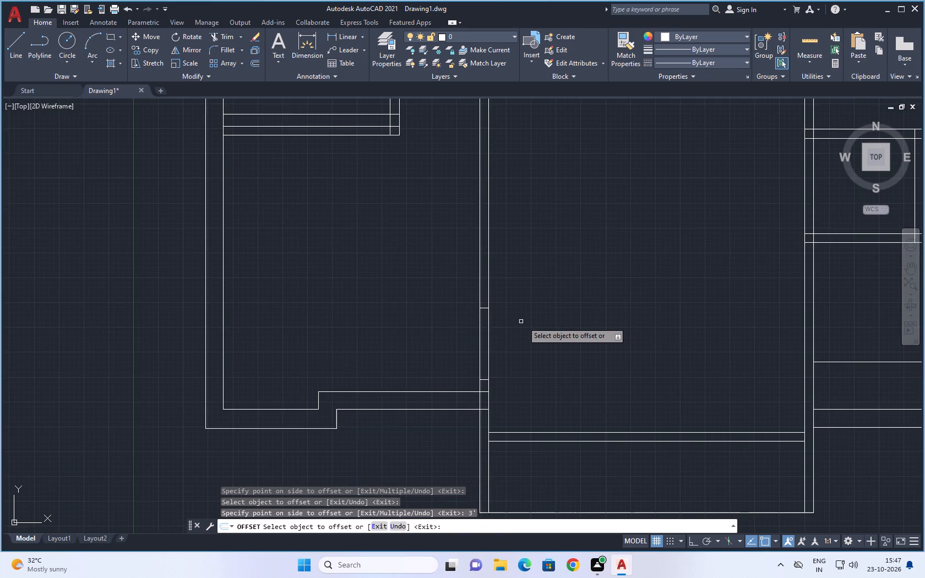
scroll(529, 318, down, 1)
scroll(570, 293, down, 1)
middle_drag(568, 293, 467, 355)
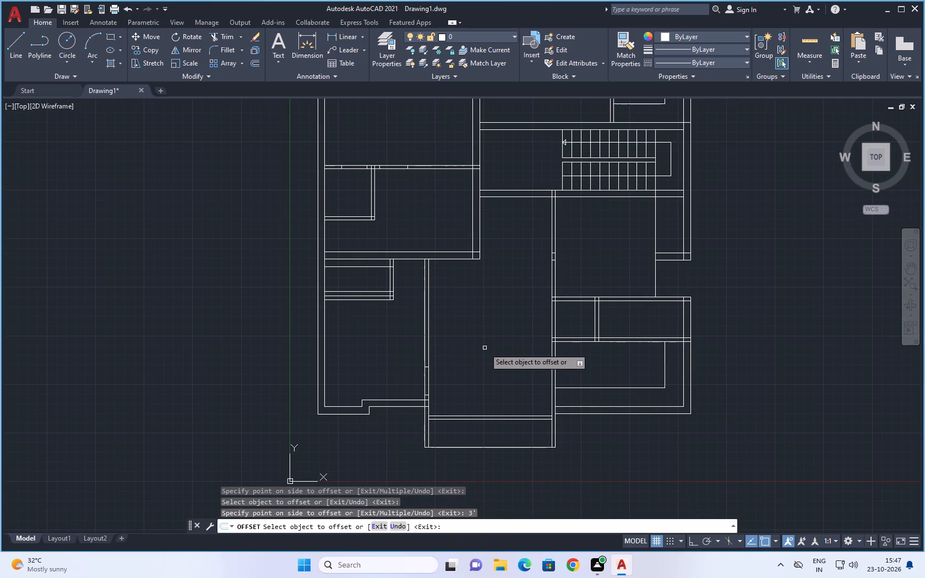
middle_drag(477, 377, 478, 329)
scroll(426, 377, up, 4)
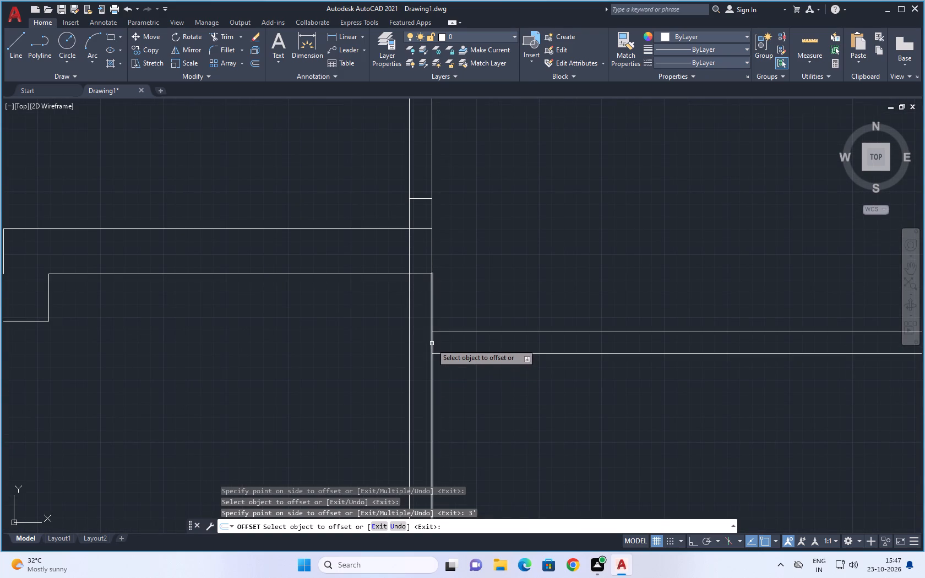
scroll(504, 314, down, 4)
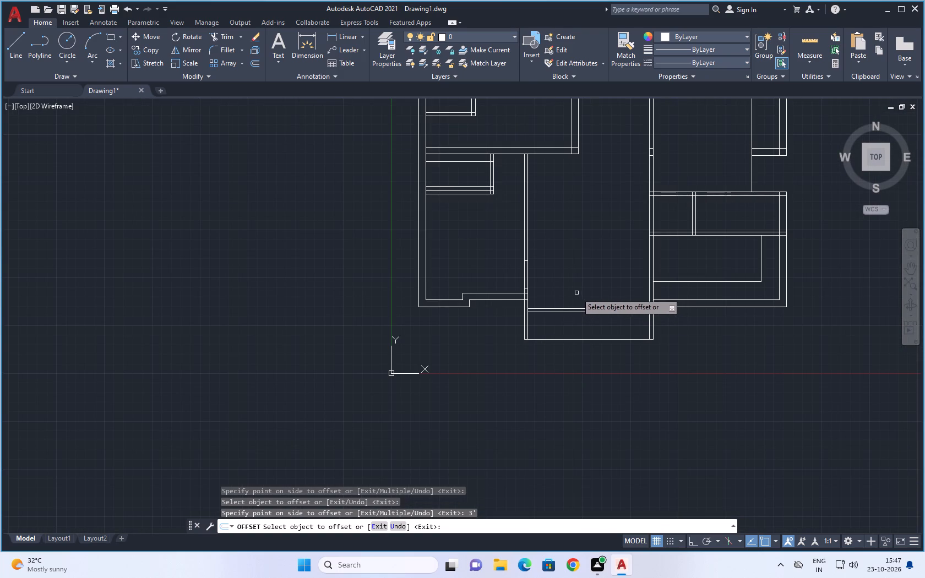
middle_drag(573, 292, 507, 299)
scroll(507, 299, up, 3)
middle_drag(433, 333, 514, 244)
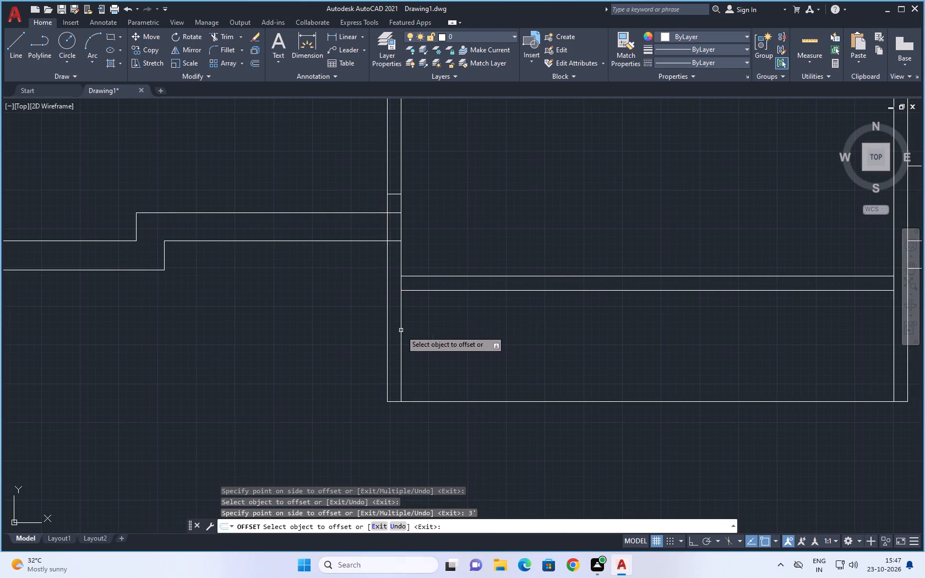
scroll(402, 292, up, 3)
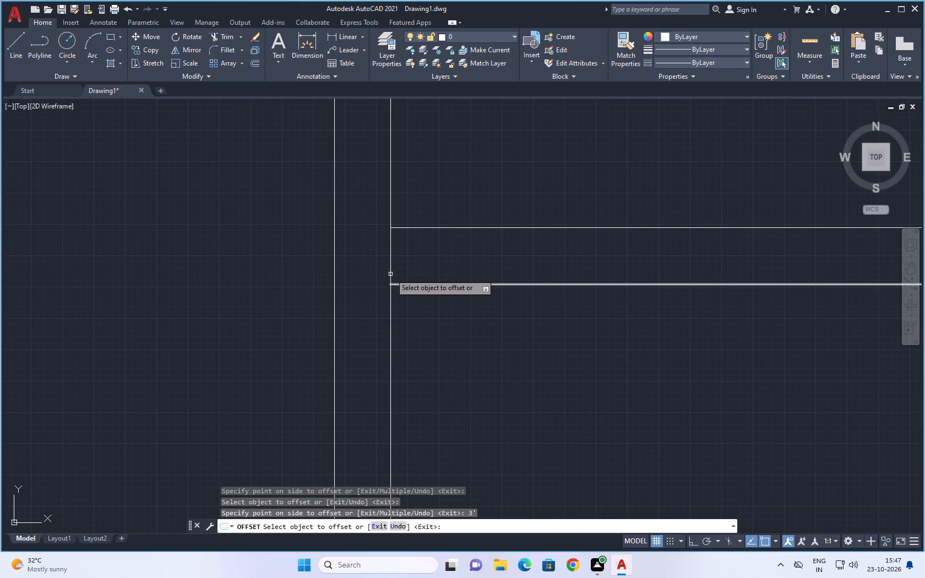
scroll(390, 269, down, 2)
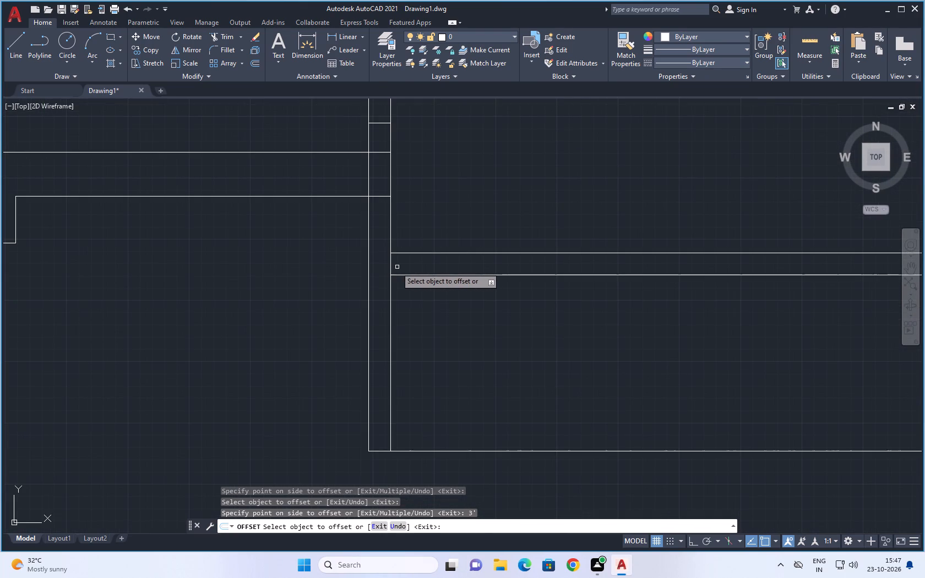
click(391, 268)
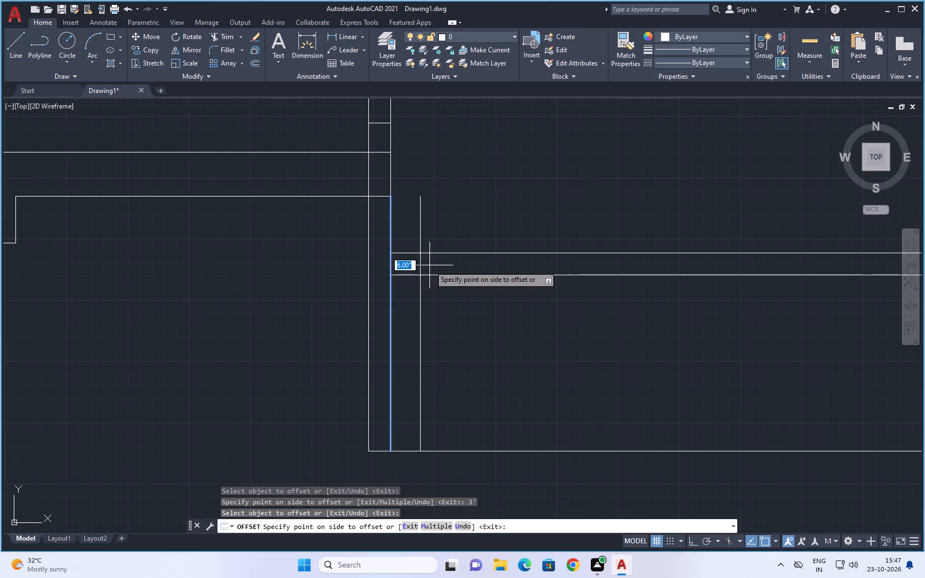
click(430, 265)
click(420, 266)
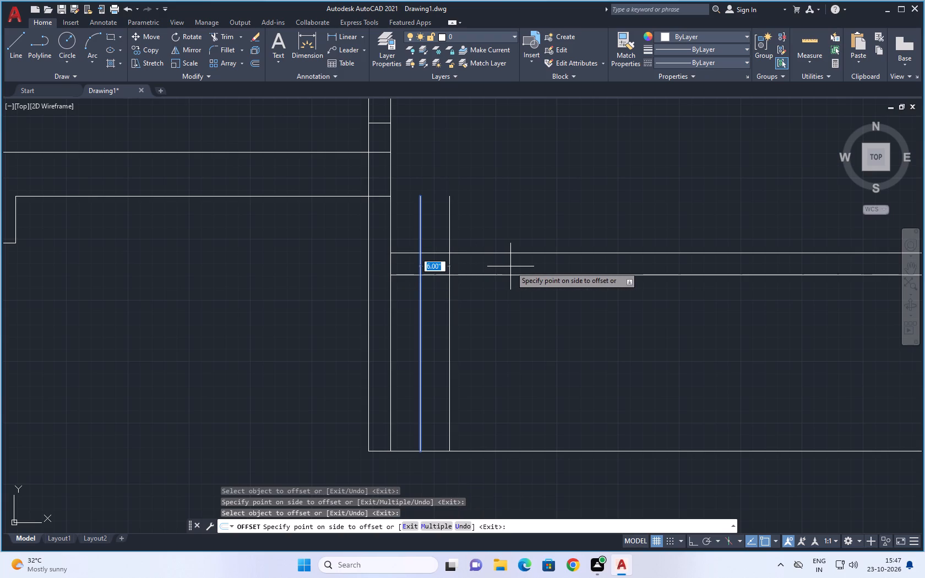
text(3')
key(Return)
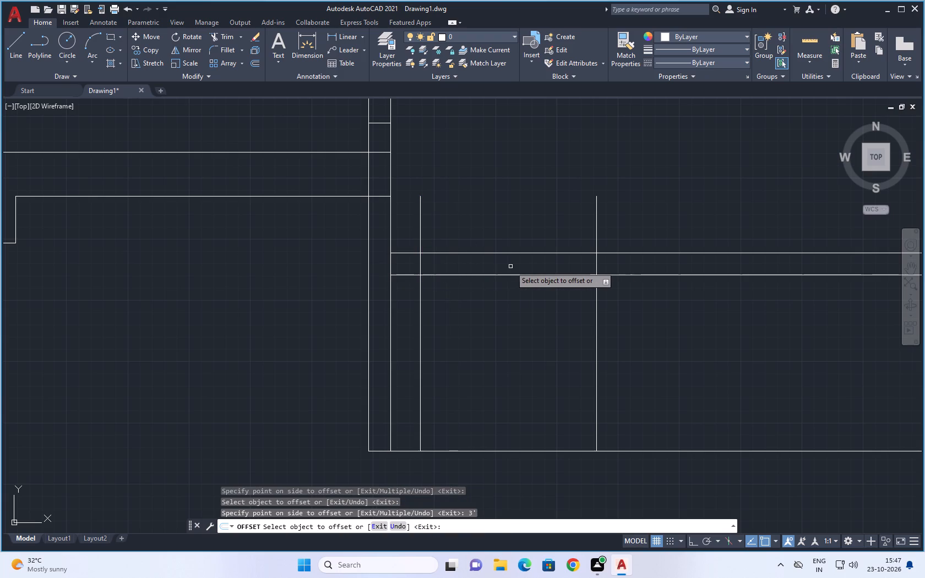
In the horizontal partition north of the small southeastern room, offset the short line at the western junction 6" eastward and the new line 3' eastward.
scroll(540, 268, down, 2)
scroll(610, 240, down, 1)
middle_drag(624, 224, 624, 226)
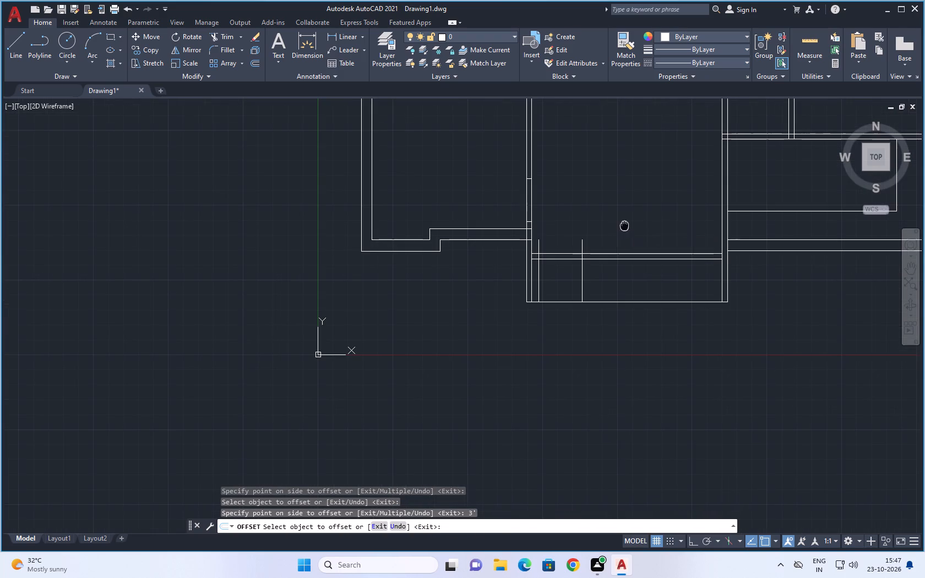
middle_drag(624, 226, 497, 399)
middle_drag(526, 342, 485, 374)
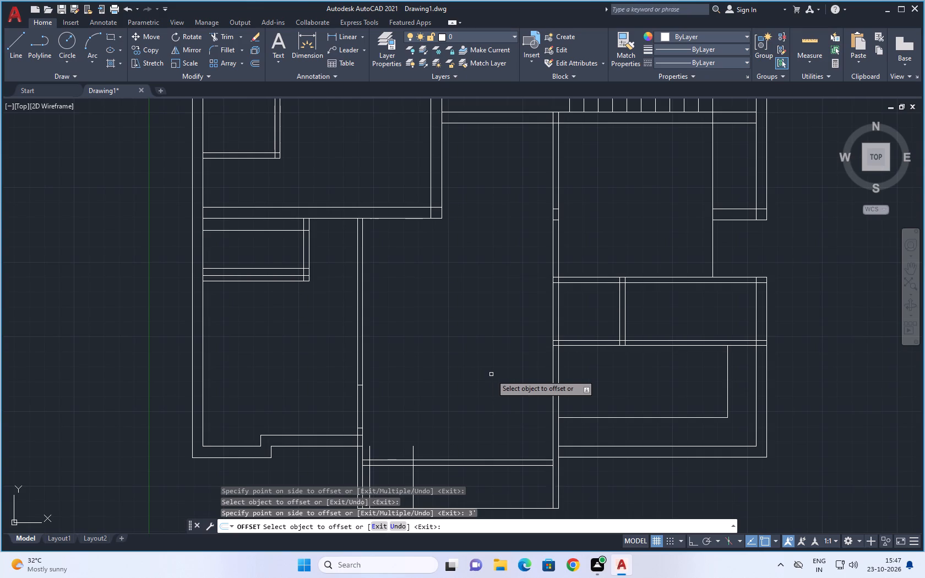
middle_drag(618, 372, 550, 377)
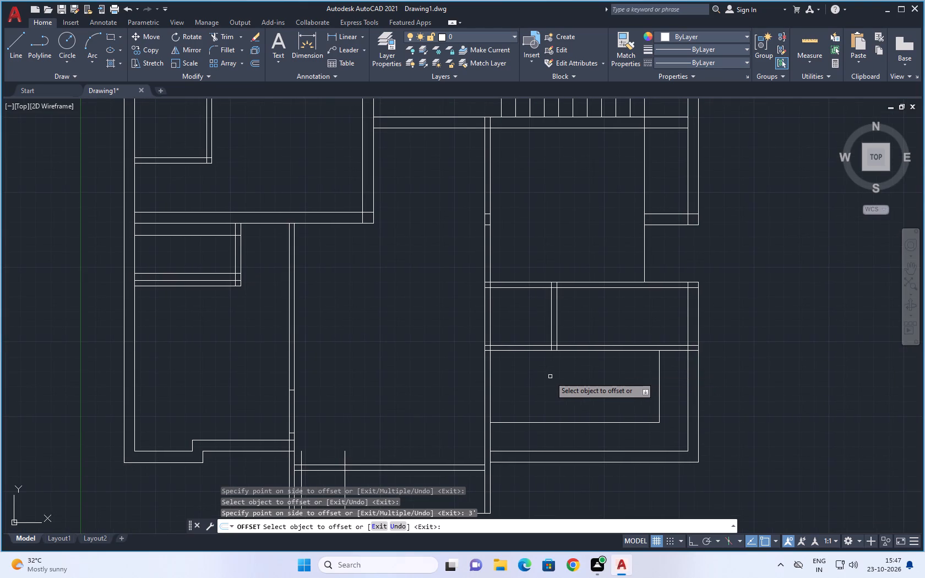
scroll(496, 296, up, 4)
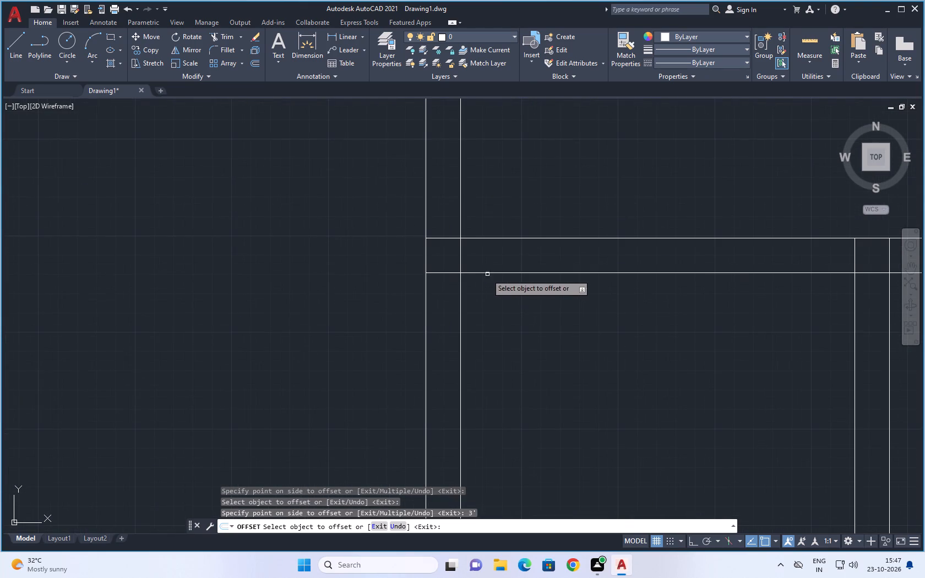
click(460, 255)
click(525, 255)
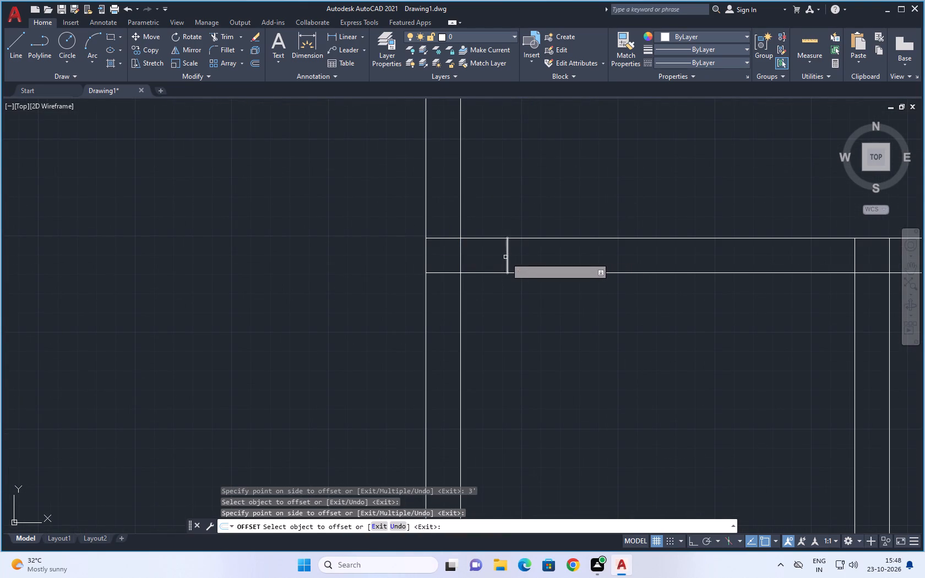
click(507, 257)
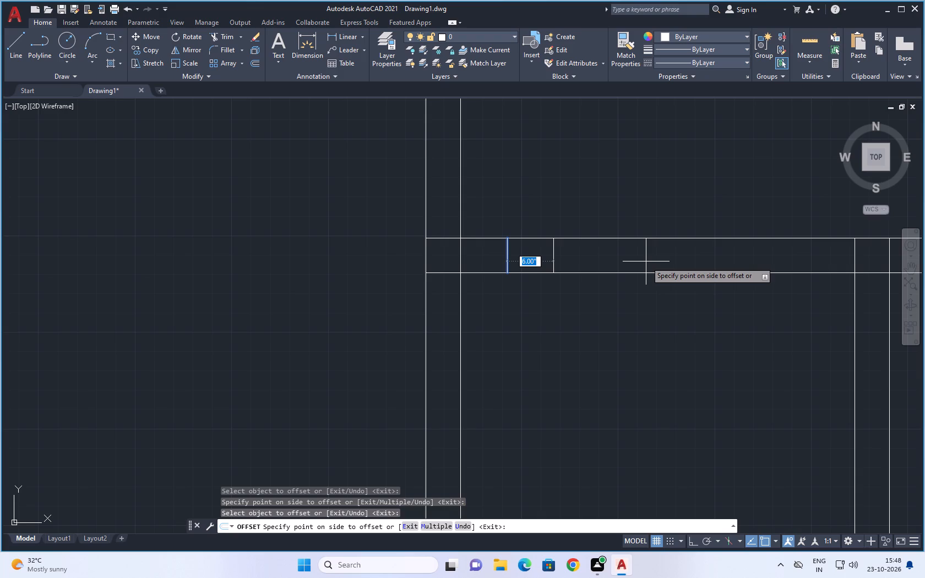
text(3')
key(Return)
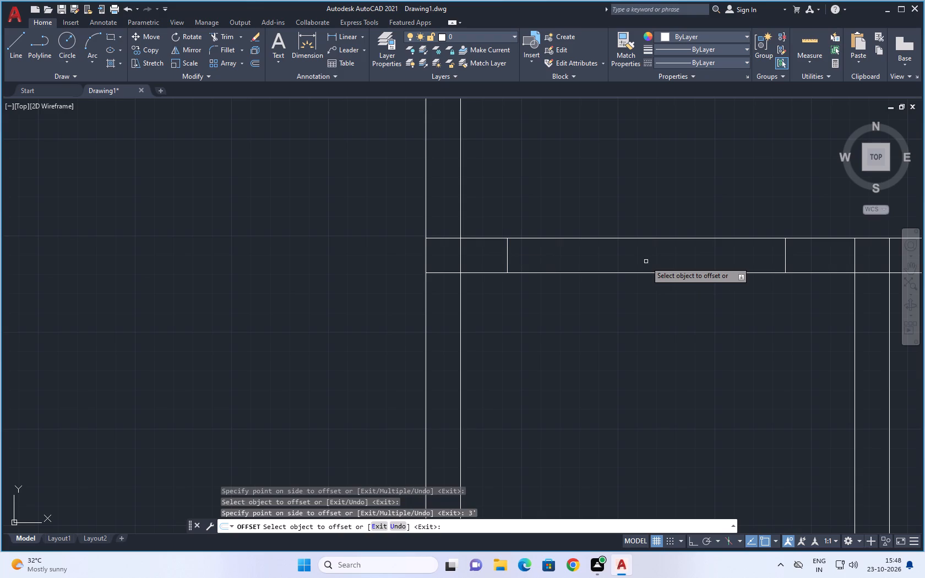
Examine the floor plan from the southeastern rooms up to the northern rooms to review the marked door openings, and end the Offset command.
scroll(646, 261, down, 3)
middle_drag(704, 200, 650, 331)
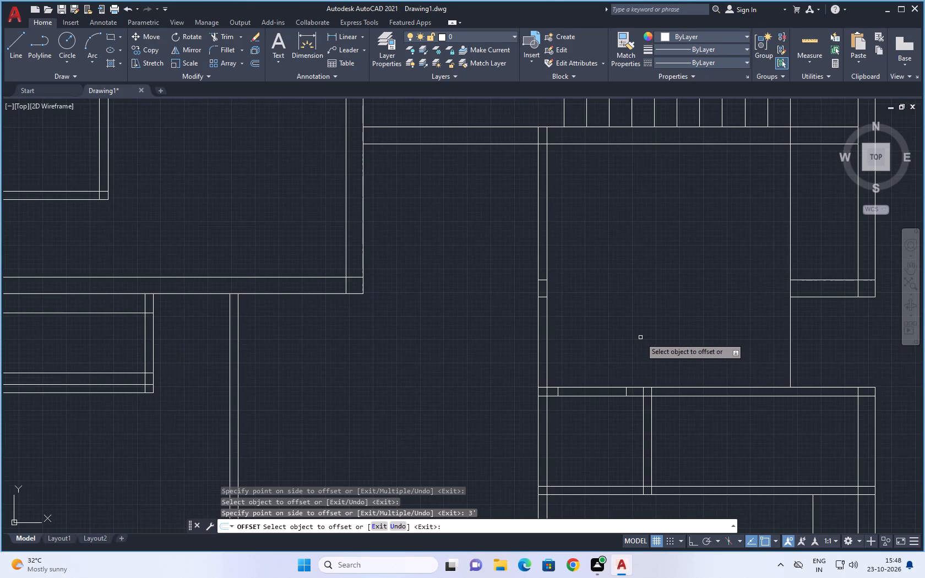
middle_drag(661, 418, 638, 375)
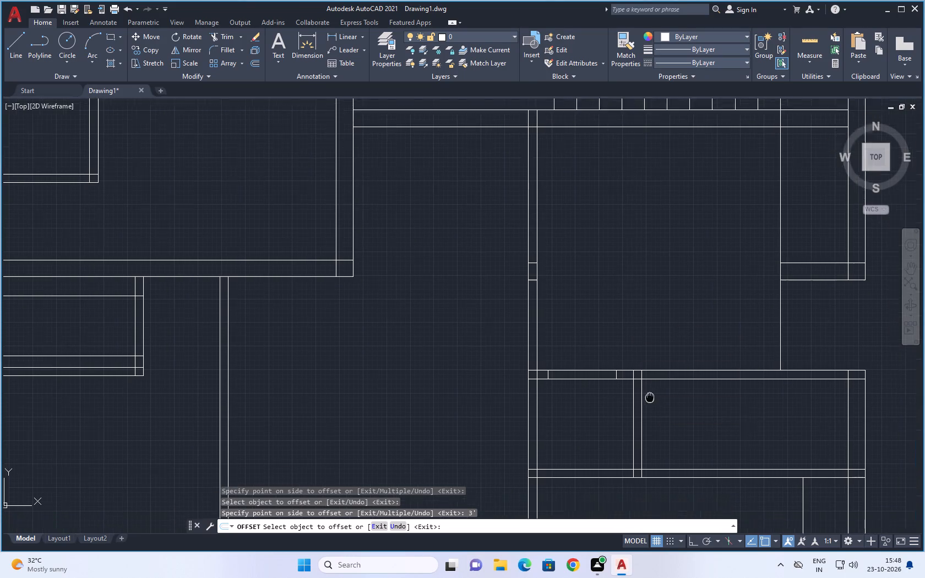
middle_drag(638, 375, 625, 356)
scroll(619, 358, up, 2)
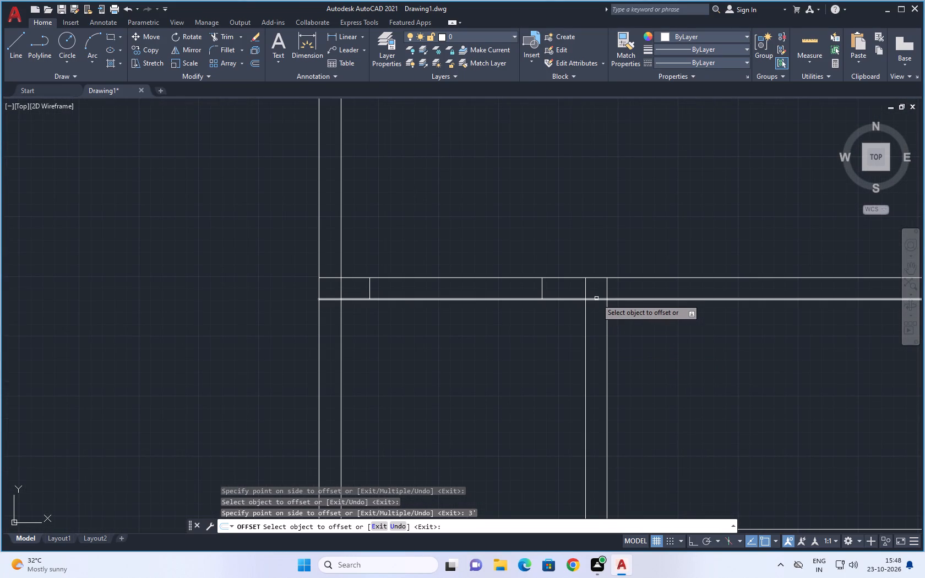
scroll(667, 363, down, 3)
middle_drag(678, 377, 639, 288)
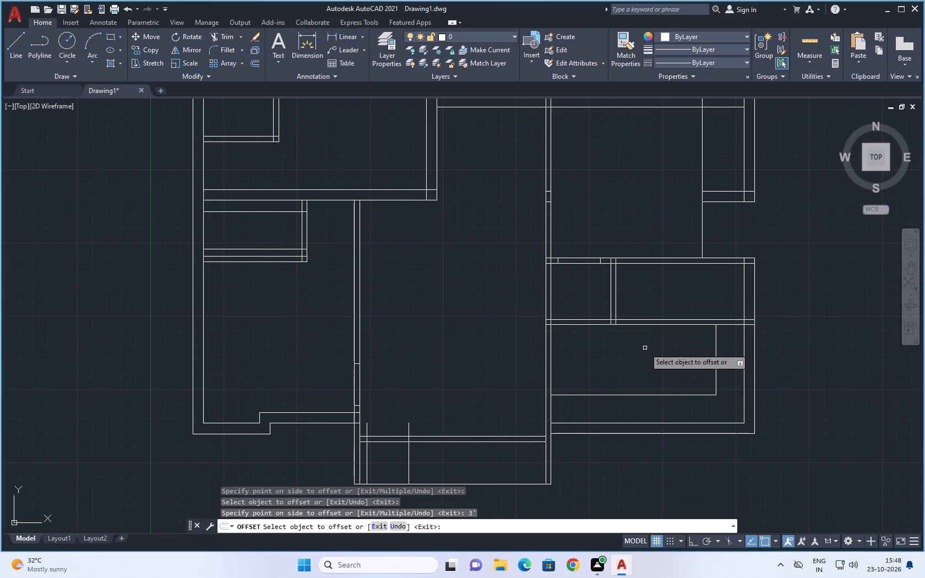
scroll(611, 319, up, 4)
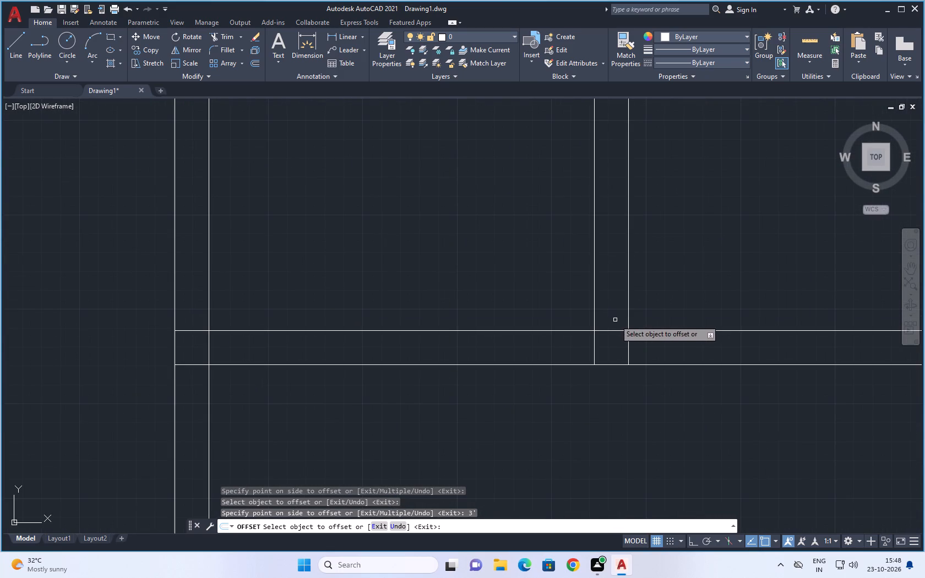
scroll(734, 267, down, 3)
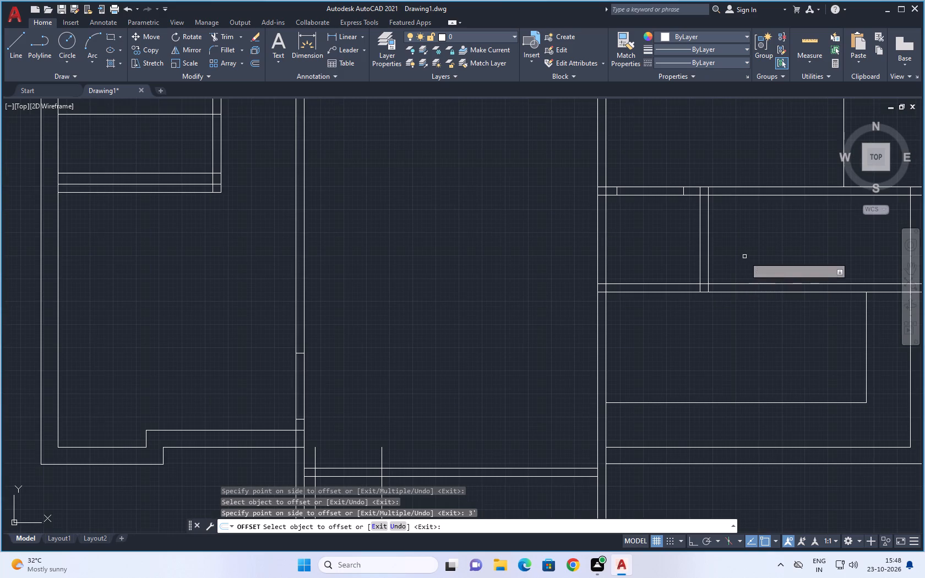
middle_drag(736, 270, 663, 375)
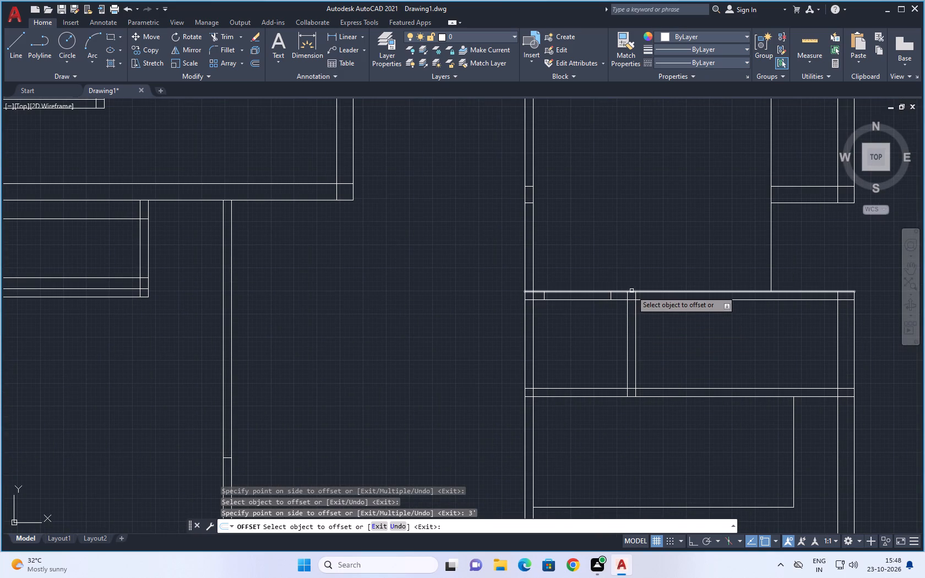
scroll(671, 329, down, 2)
middle_drag(682, 335, 671, 347)
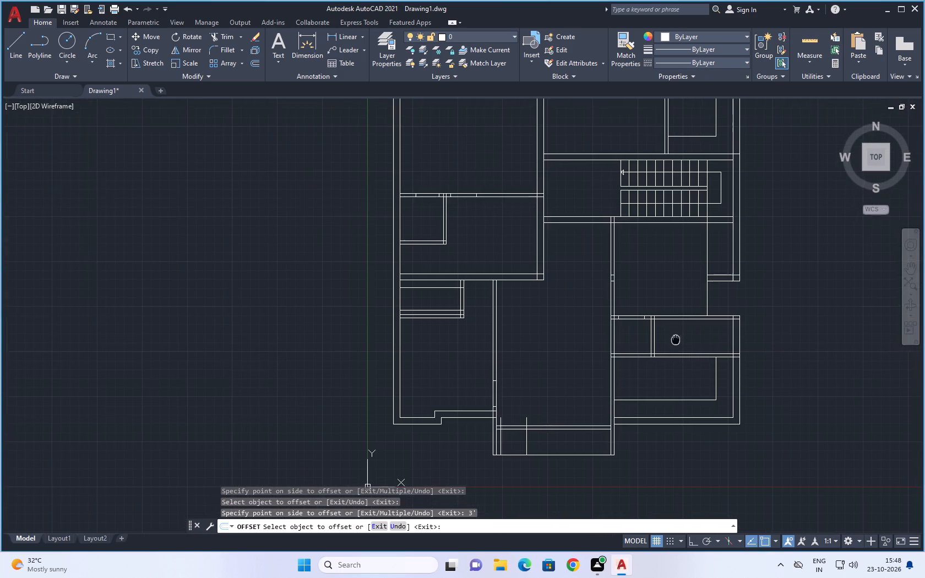
middle_drag(671, 347, 611, 419)
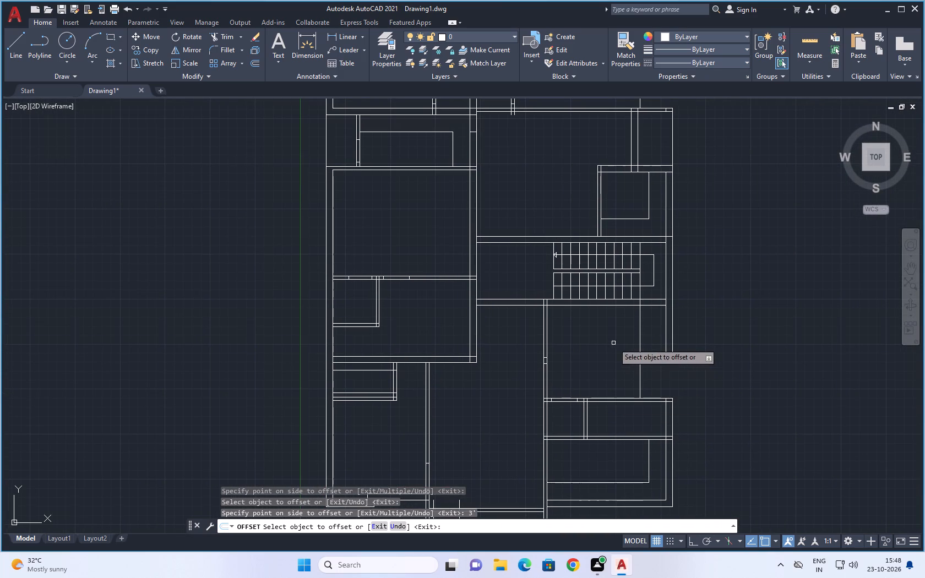
middle_drag(613, 343, 606, 451)
middle_drag(622, 300, 610, 358)
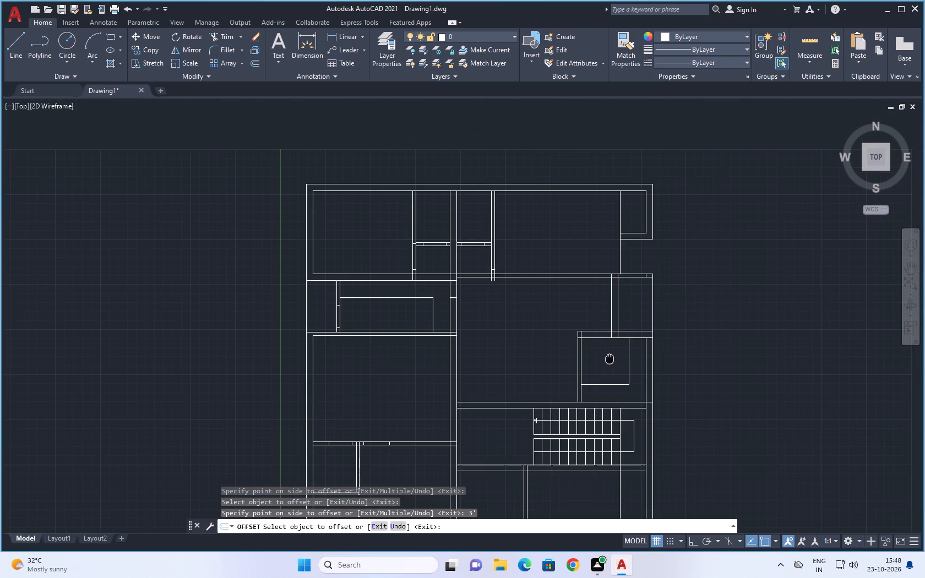
middle_drag(610, 358, 609, 358)
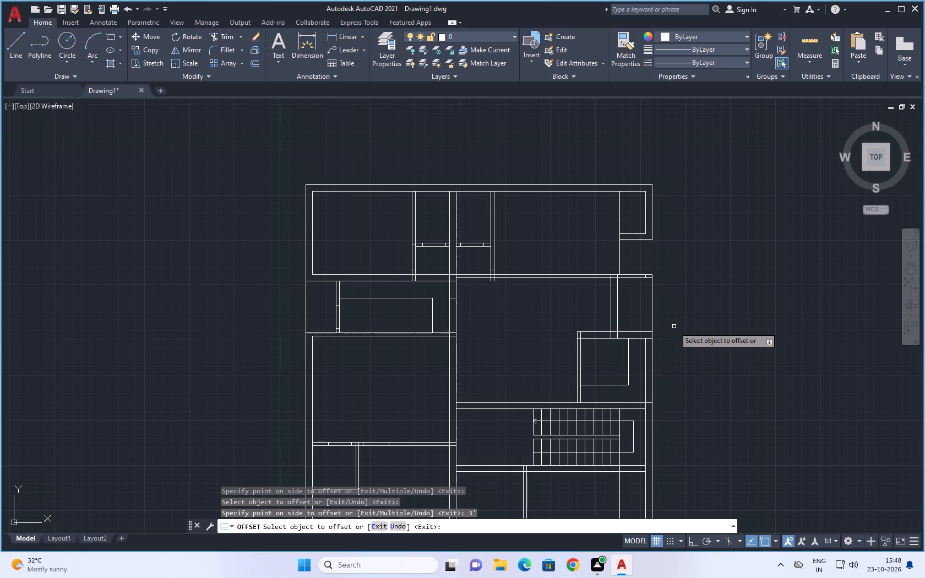
scroll(674, 326, down, 2)
middle_drag(677, 341, 687, 312)
scroll(553, 303, up, 2)
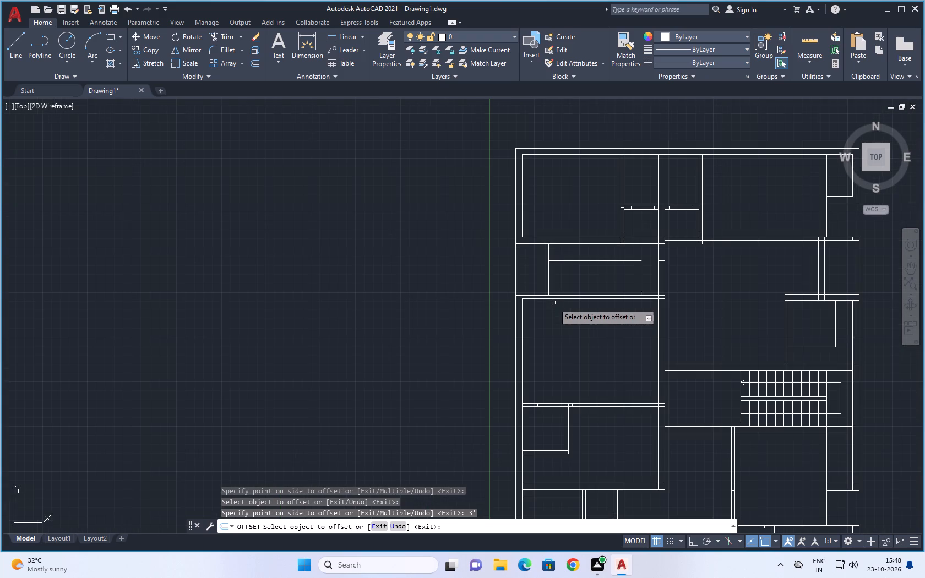
key(Escape)
key(Escape)
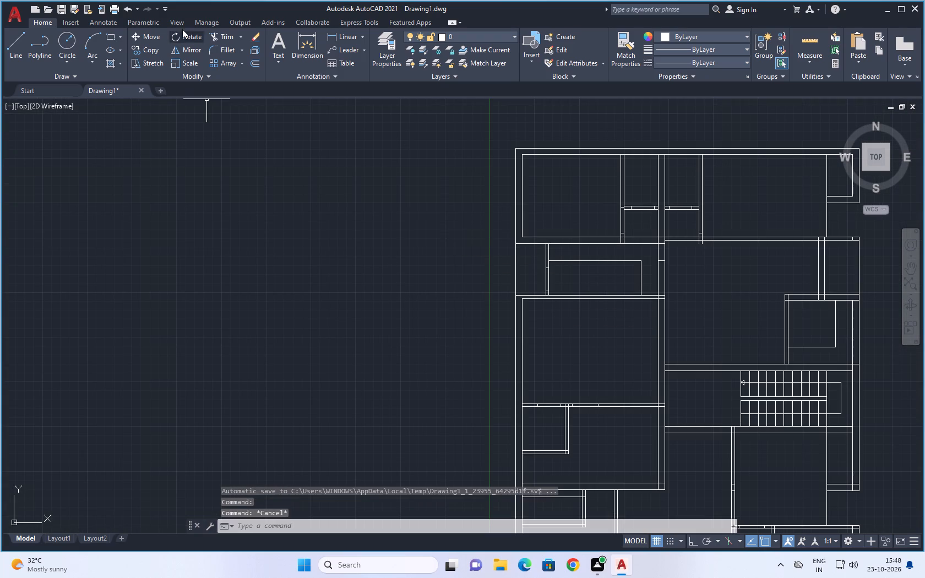
Trim both lines of the horizontal partition between its opening marks in the western of the two small northern rooms.
click(221, 34)
scroll(646, 265, up, 2)
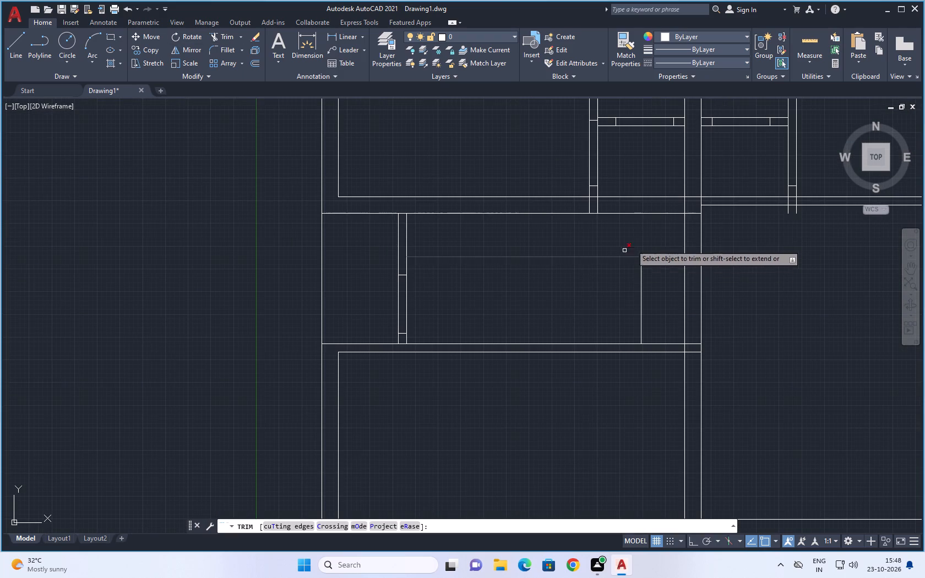
middle_drag(638, 230, 590, 358)
scroll(544, 275, up, 1)
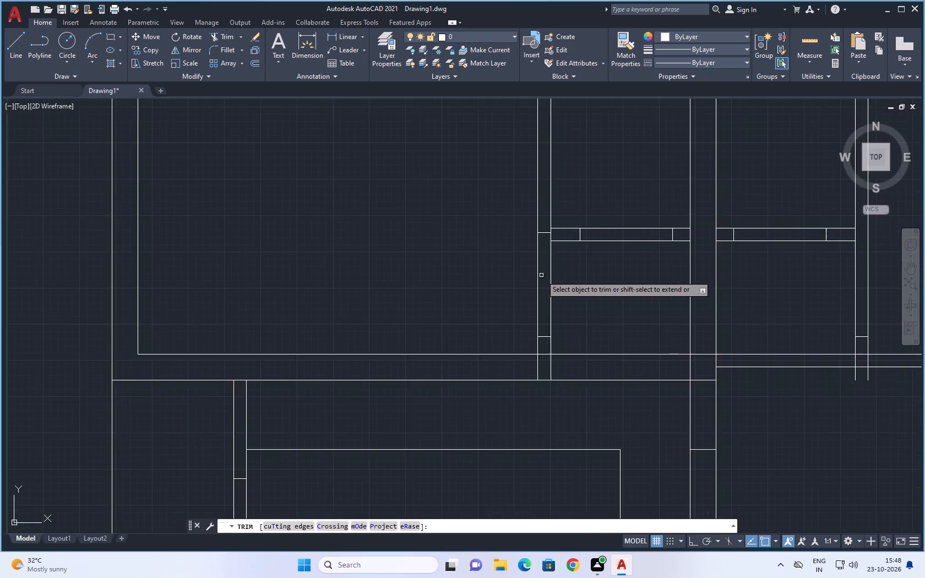
scroll(541, 275, up, 1)
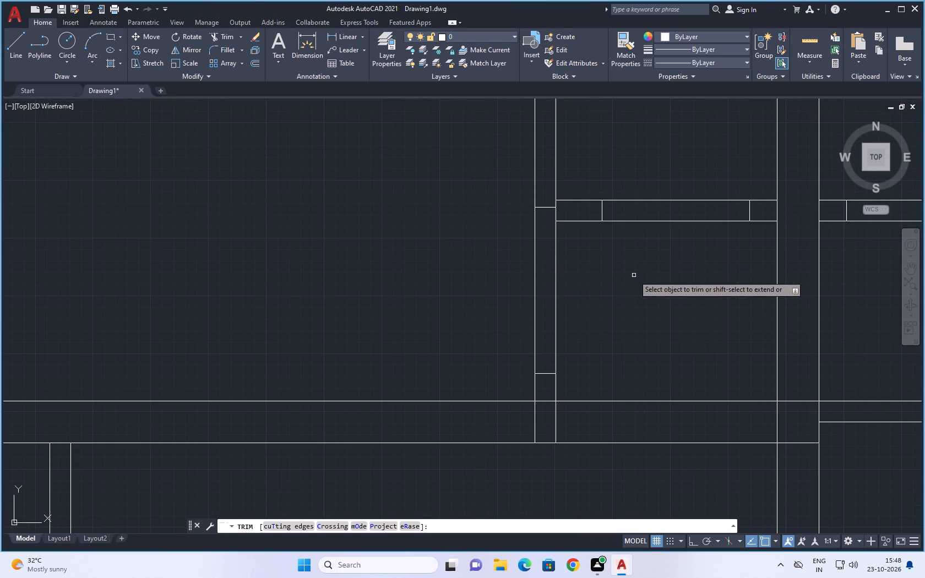
scroll(640, 279, down, 1)
drag(665, 210, 660, 279)
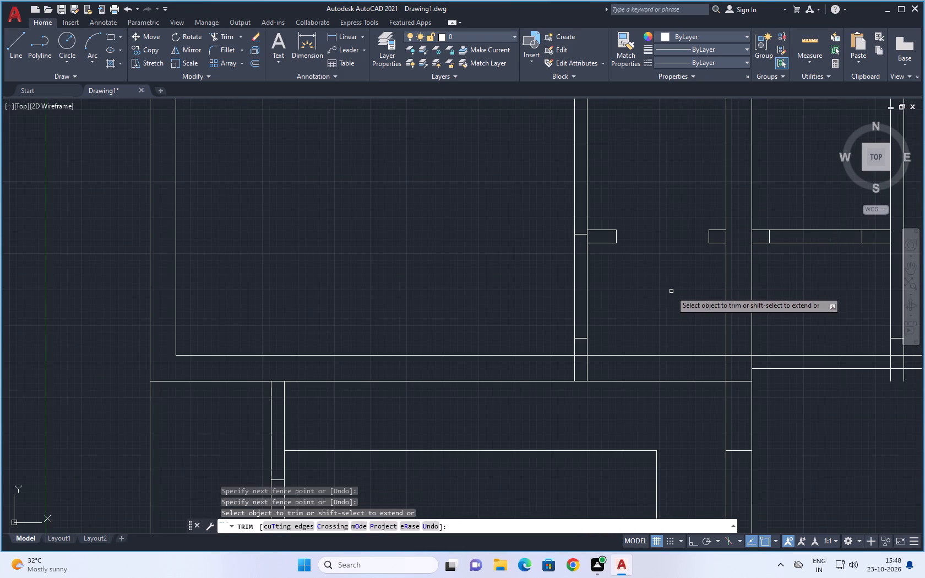
Trim away the short line across the adjoining vertical partition and that partition's eastern face between the horizontal stub's two lines.
middle_drag(665, 293, 634, 334)
scroll(590, 305, up, 1)
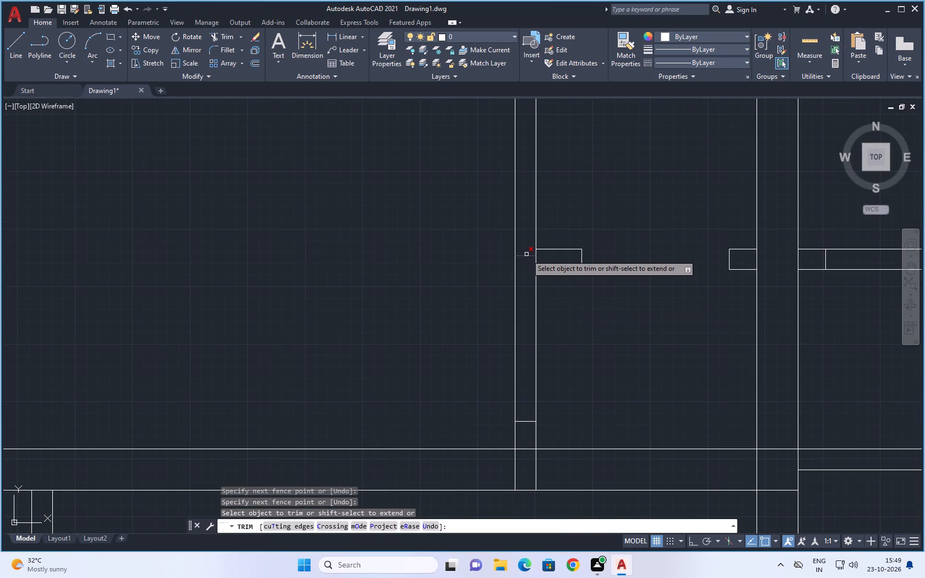
click(526, 254)
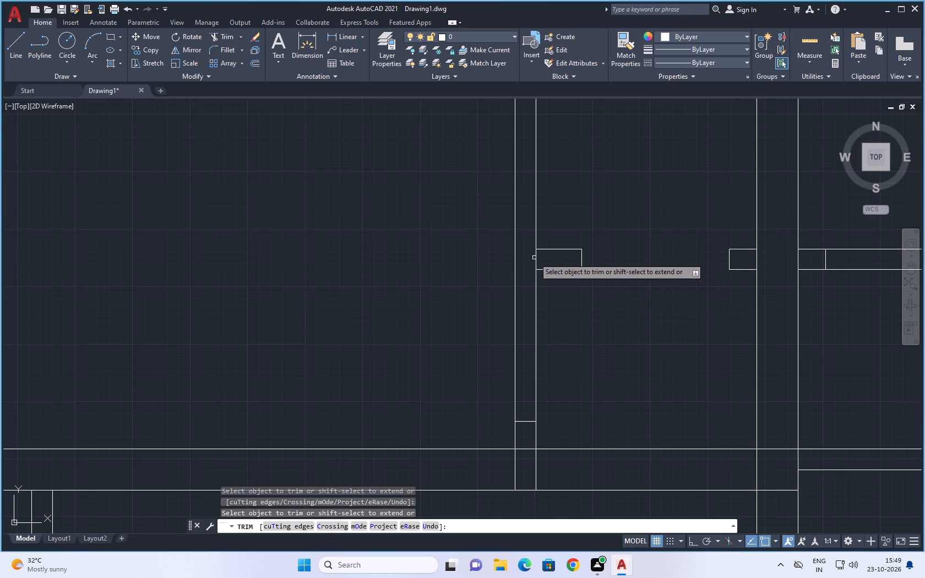
click(537, 258)
click(533, 258)
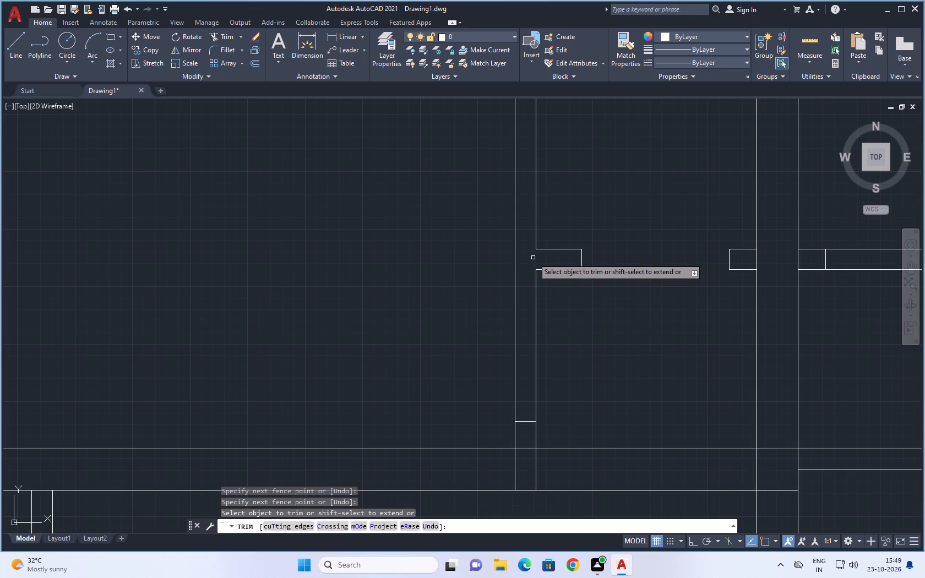
Draw a 4.50" line westward across the vertical partition, level with the horizontal stub's southern face.
scroll(617, 314, down, 1)
middle_drag(607, 316, 551, 339)
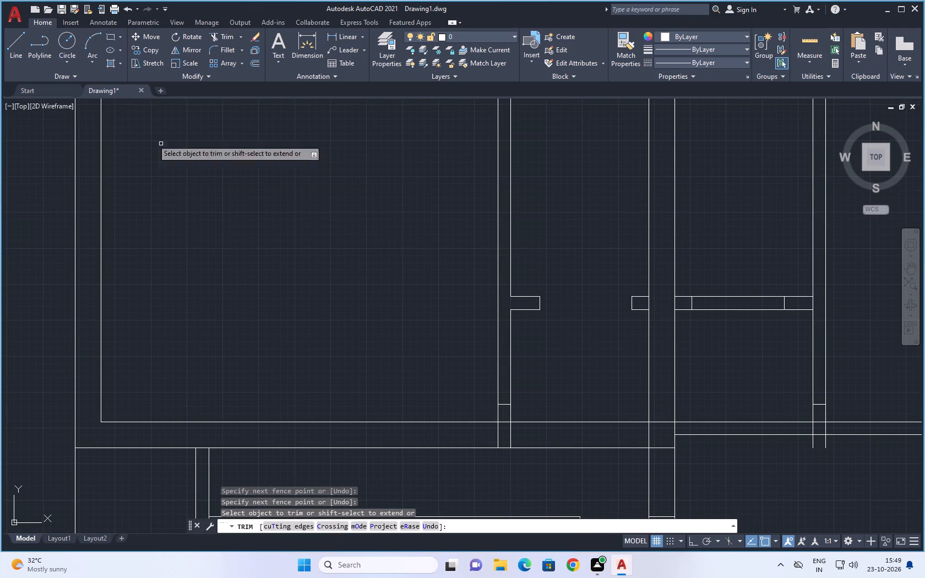
click(15, 45)
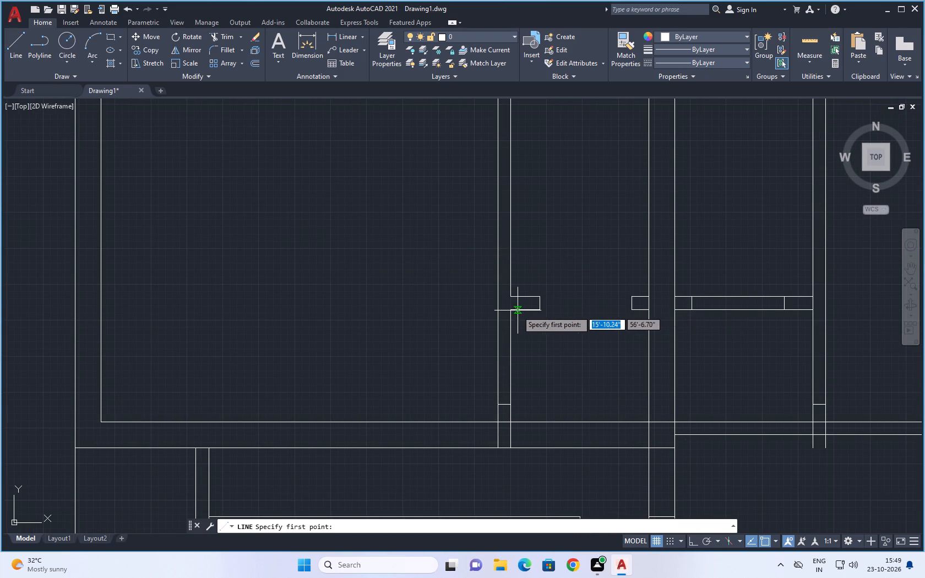
click(511, 311)
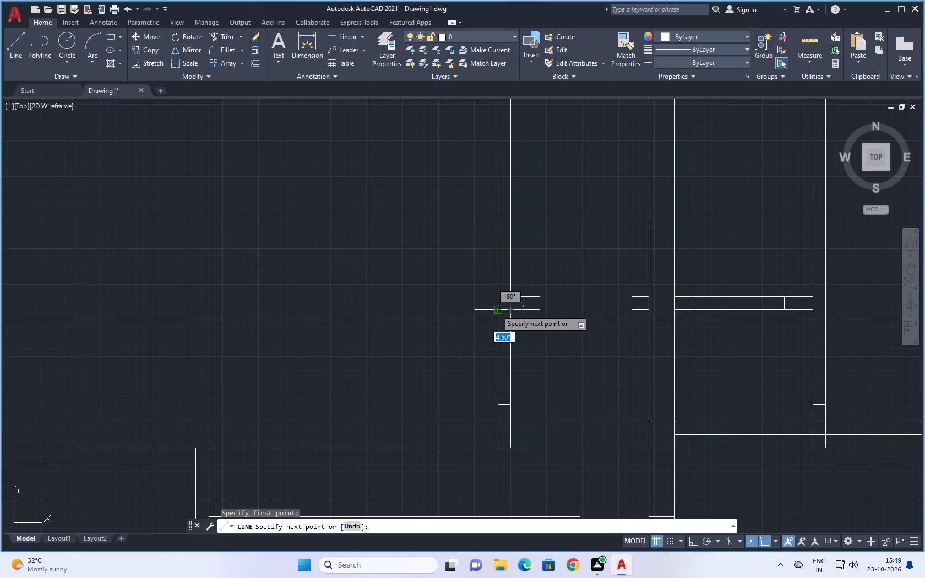
click(496, 309)
key(Escape)
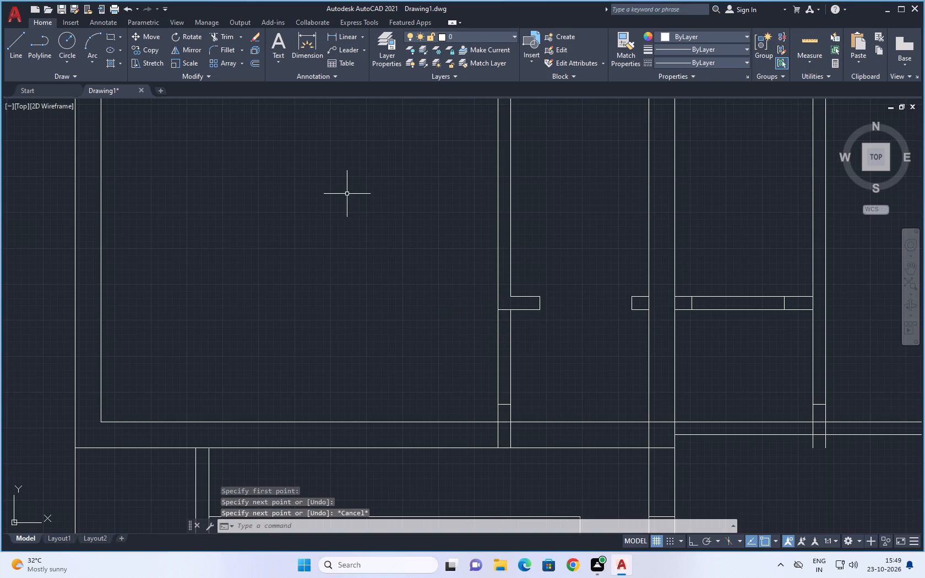
Trim both lines of that vertical partition between the new line and the opening mark to its south.
click(214, 34)
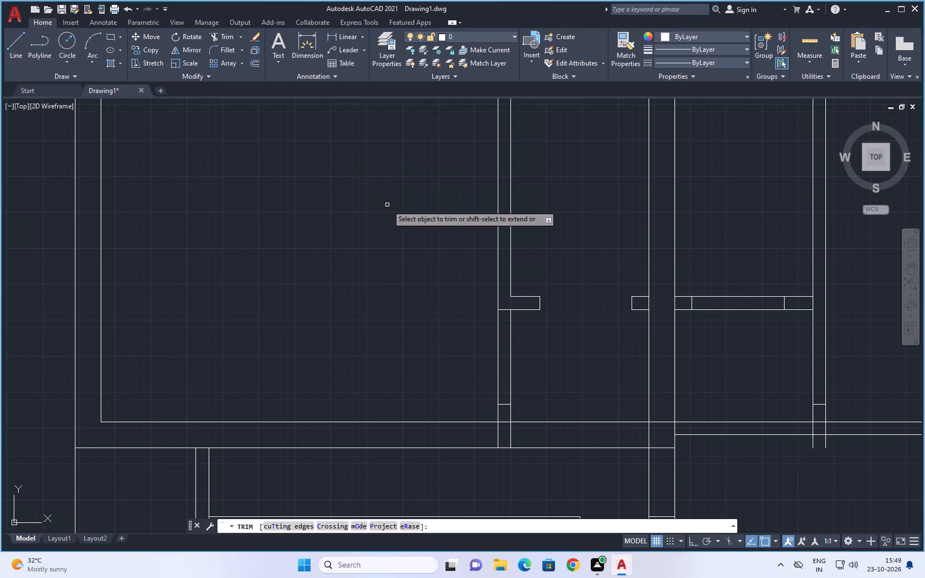
drag(471, 365, 566, 366)
At the vertical partition's southern junction, trim the wall line crossing it and the partition lines running inside the horizontal wall.
scroll(567, 363, down, 1)
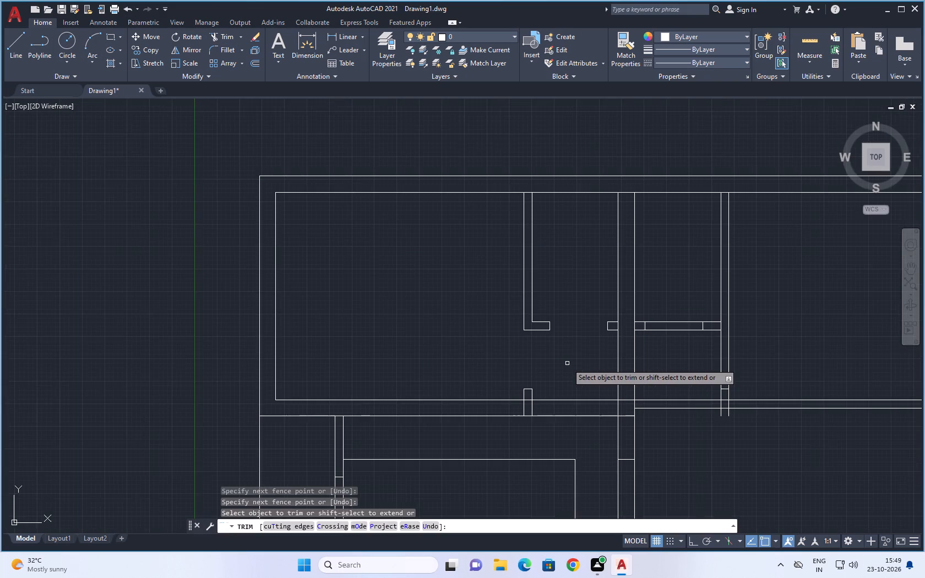
middle_drag(567, 363, 518, 315)
scroll(494, 341, up, 2)
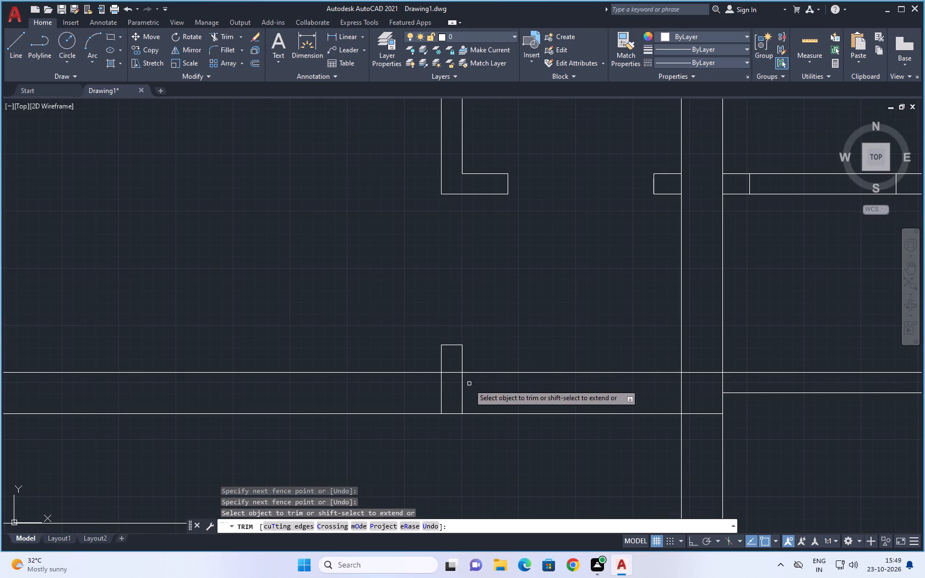
drag(456, 363, 482, 391)
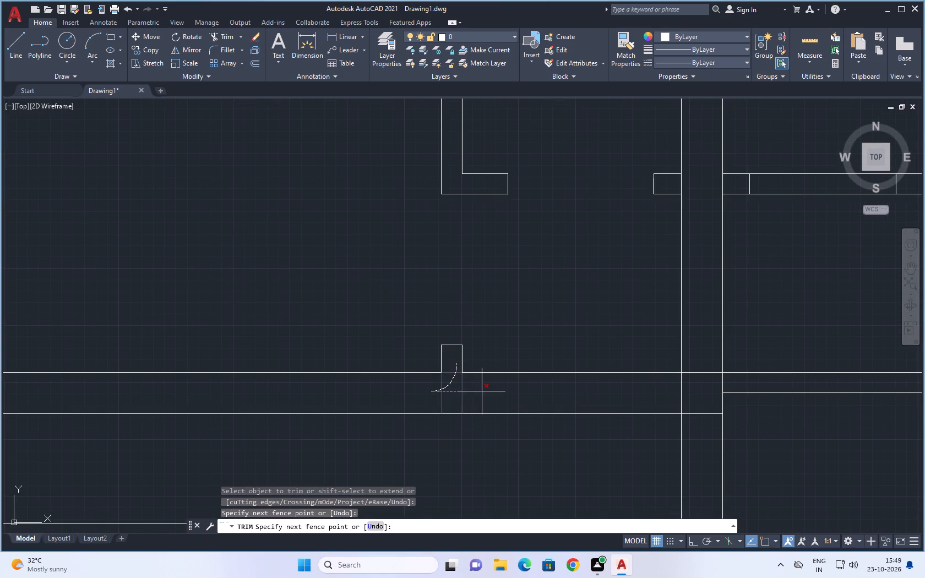
drag(482, 391, 483, 391)
Trim both face lines of the thick wall between the two small northern rooms where the horizontal partition stubs join it.
scroll(523, 307, down, 2)
middle_drag(537, 298, 431, 355)
scroll(513, 303, up, 2)
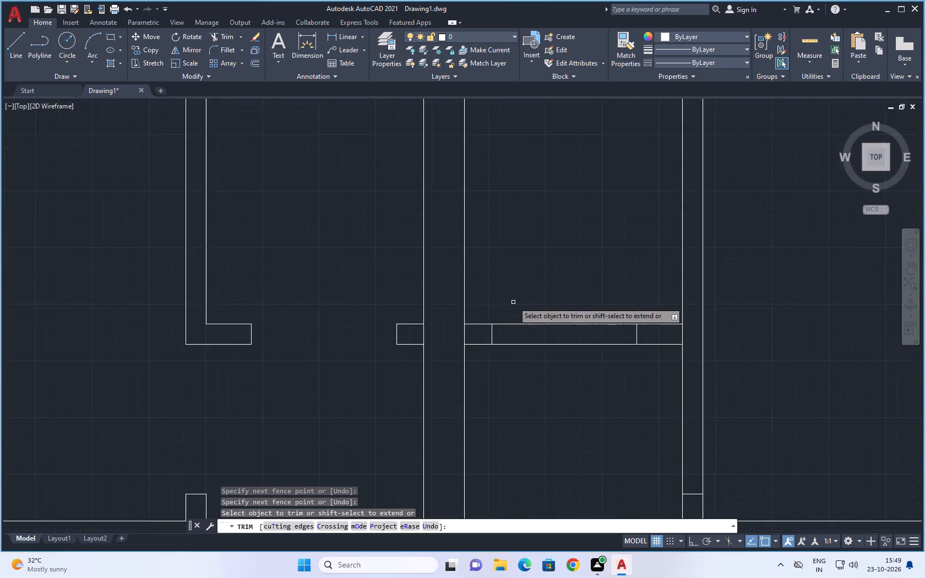
scroll(513, 301, up, 1)
drag(367, 348, 446, 356)
Trim both lines of the horizontal partition between its opening marks in the eastern small northern room.
drag(566, 302, 578, 397)
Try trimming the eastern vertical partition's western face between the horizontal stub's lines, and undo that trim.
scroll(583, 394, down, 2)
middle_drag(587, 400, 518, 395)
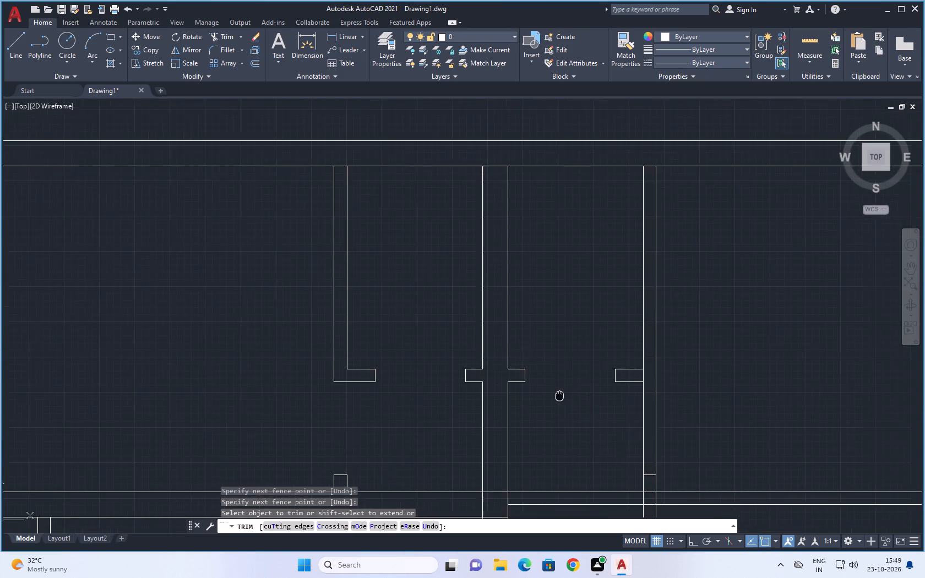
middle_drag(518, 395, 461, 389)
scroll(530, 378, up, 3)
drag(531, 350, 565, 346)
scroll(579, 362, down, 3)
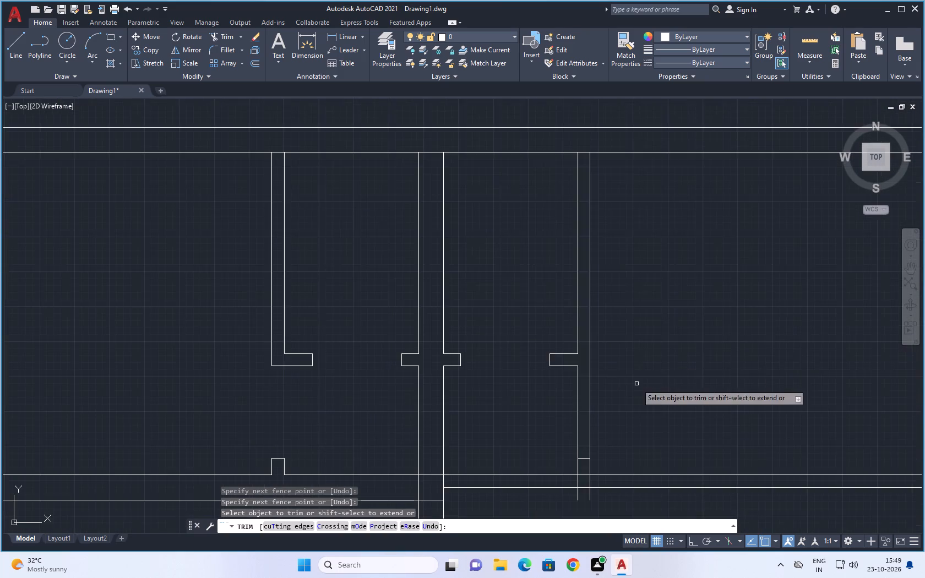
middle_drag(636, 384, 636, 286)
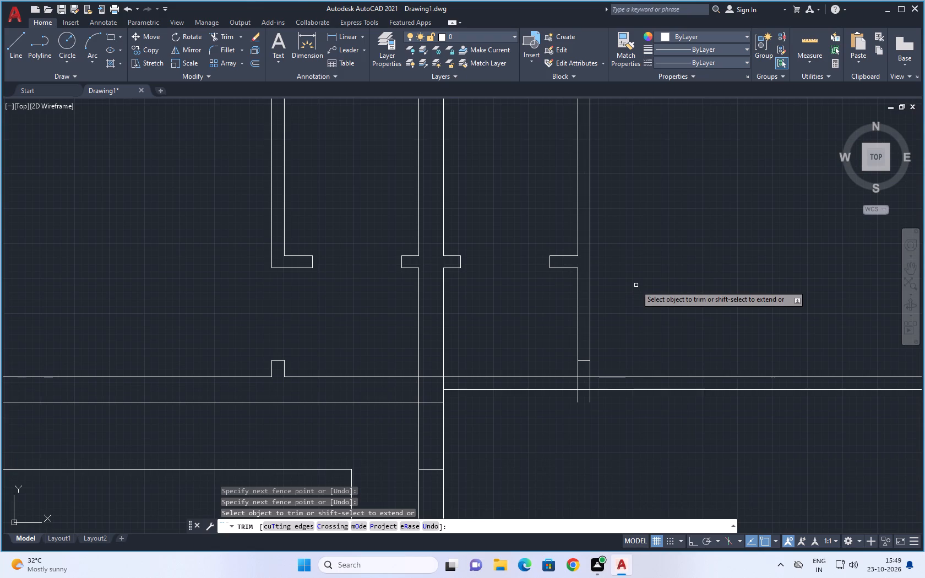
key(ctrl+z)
Draw a short line across the eastern vertical partition, continuing the southern line of its horizontal stub.
scroll(636, 295, down, 2)
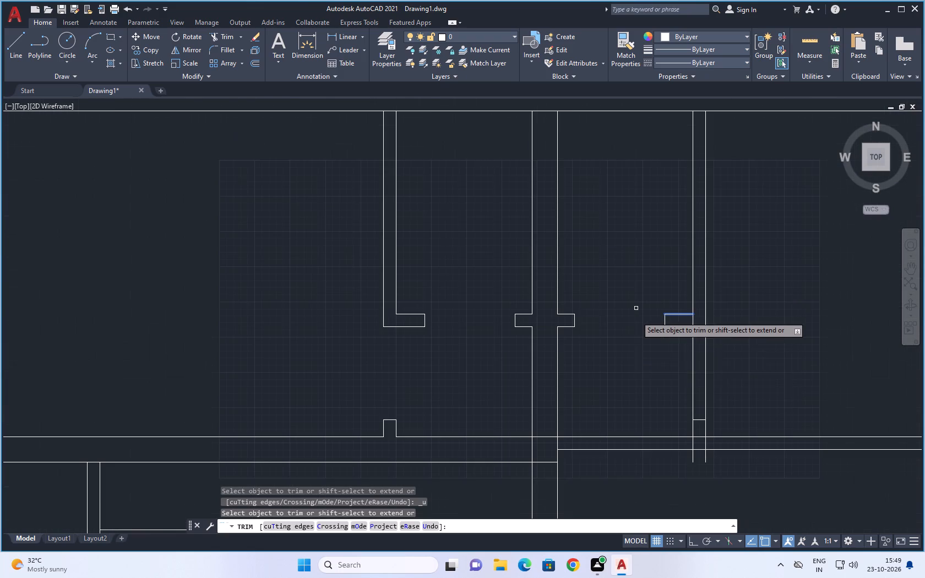
middle_drag(634, 369, 503, 313)
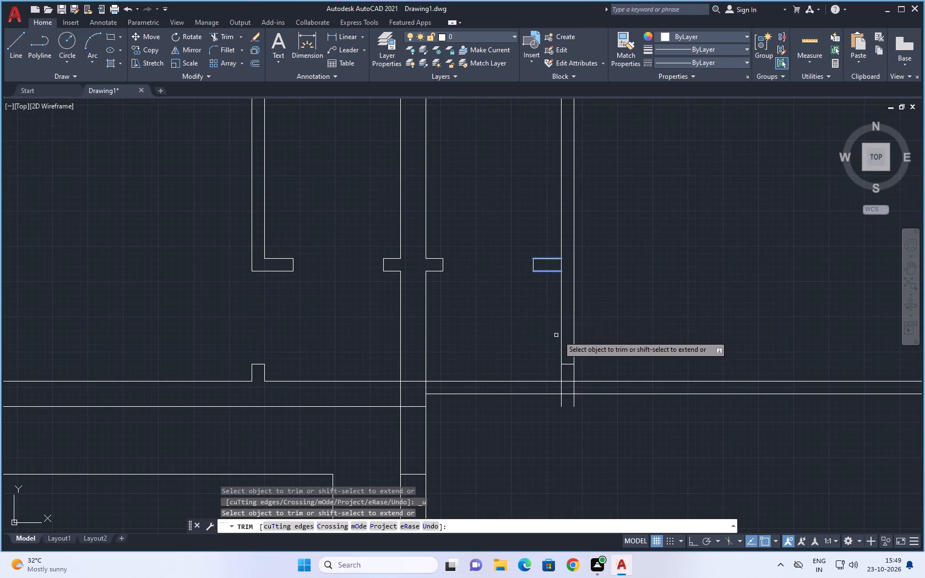
click(22, 46)
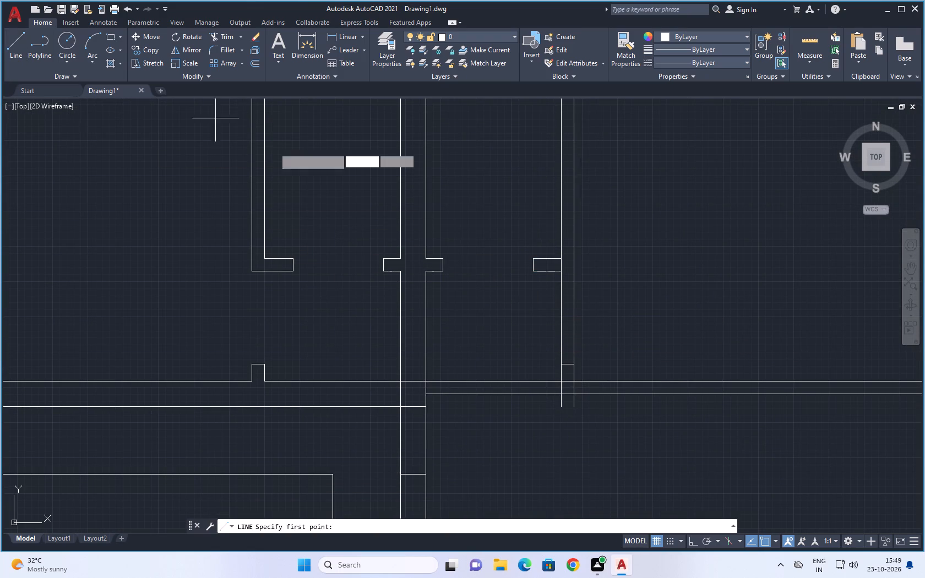
click(563, 272)
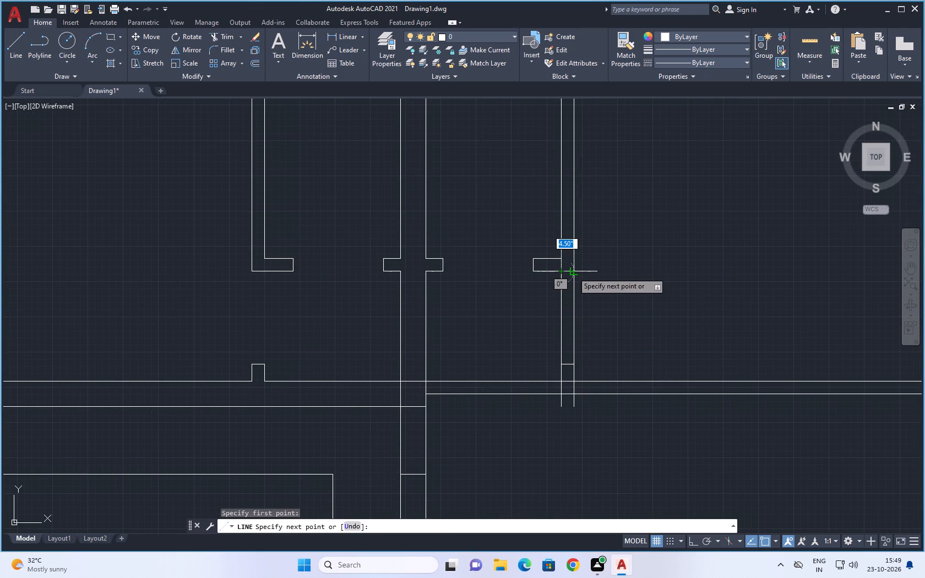
click(576, 274)
key(Escape)
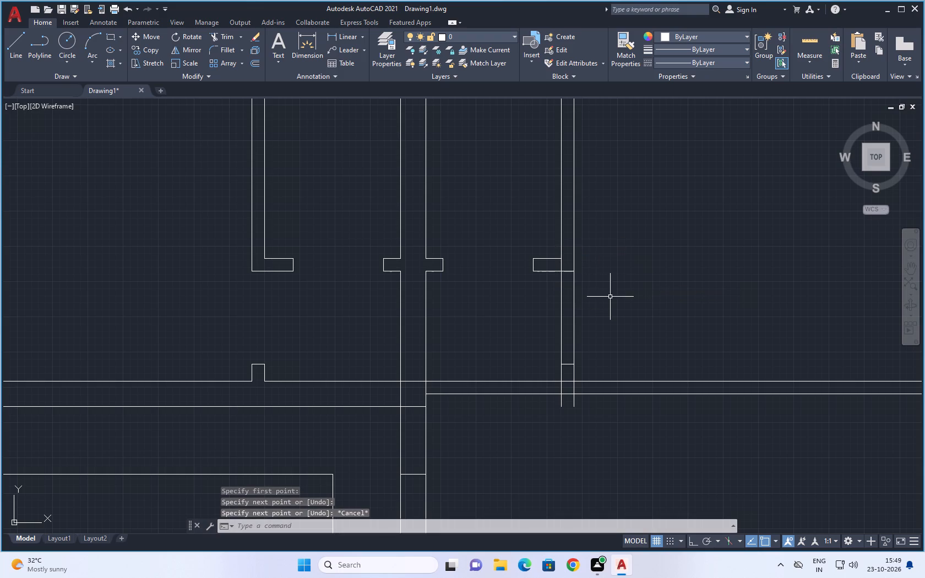
key(Escape)
Trim the eastern vertical partition between that line and the southern opening mark, and its western face between the stub's lines.
click(225, 36)
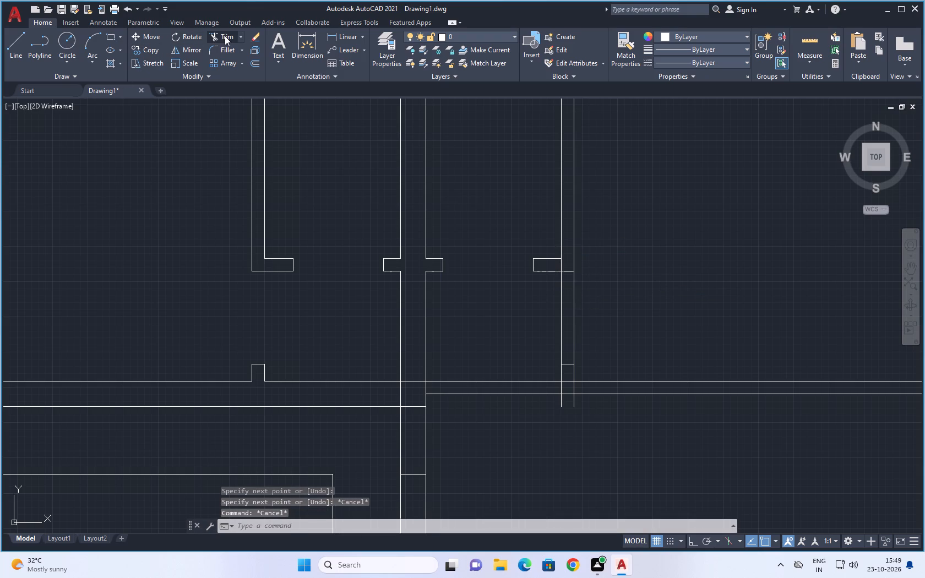
drag(608, 304, 520, 311)
scroll(566, 289, up, 1)
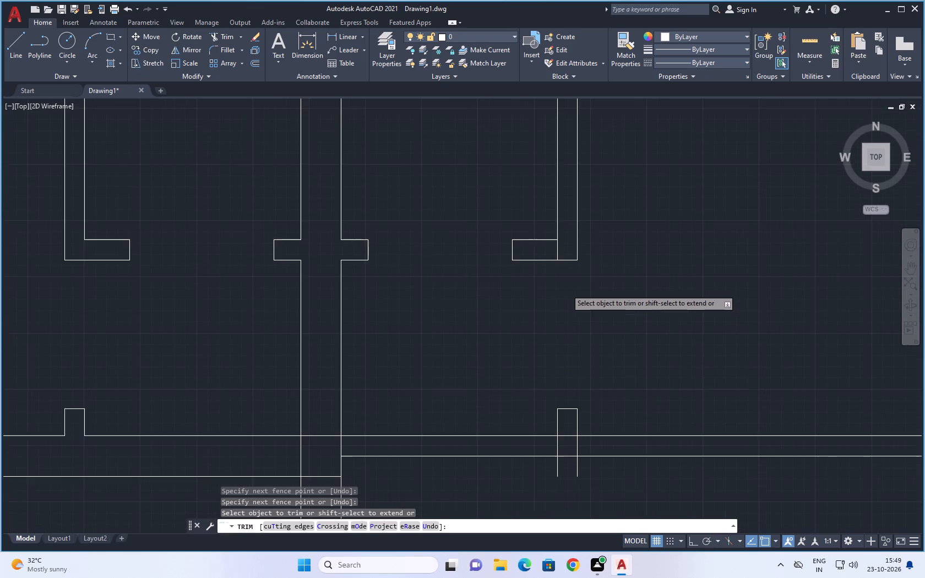
scroll(566, 289, up, 2)
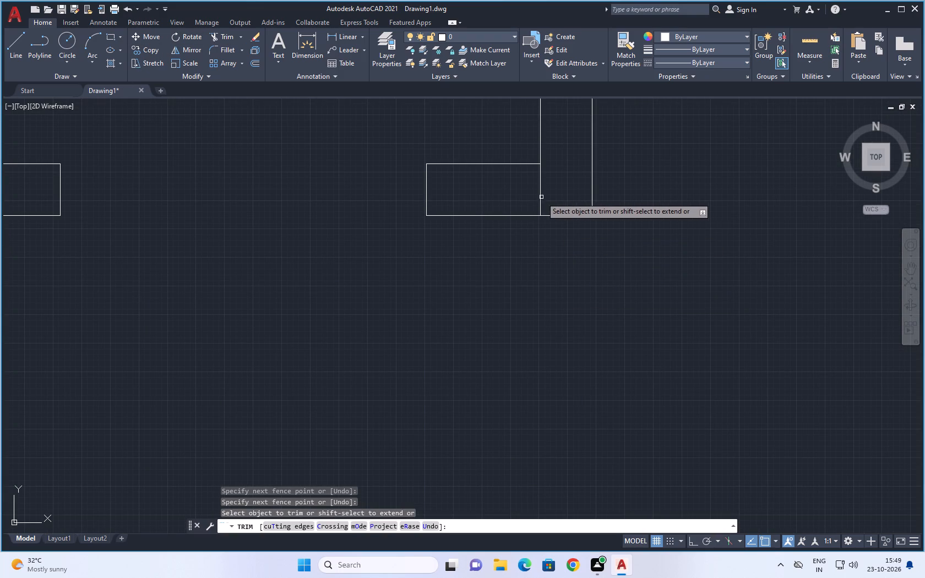
drag(534, 194, 555, 193)
At the eastern partition's southern end, trim the wall line crossing it and the partition lines running inside and below the horizontal wall.
scroll(602, 298, down, 4)
middle_drag(616, 323, 593, 283)
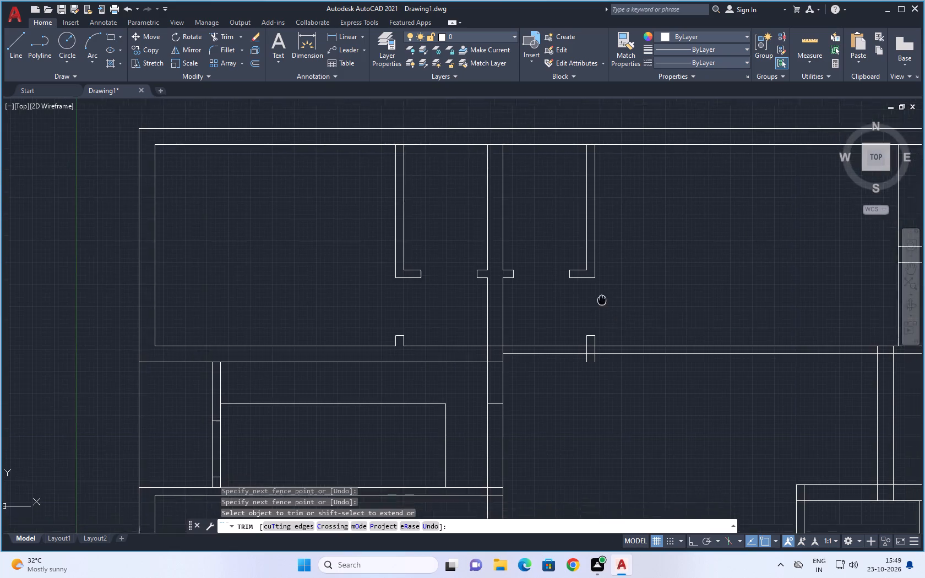
middle_drag(593, 283, 587, 263)
scroll(559, 330, up, 2)
scroll(590, 277, up, 2)
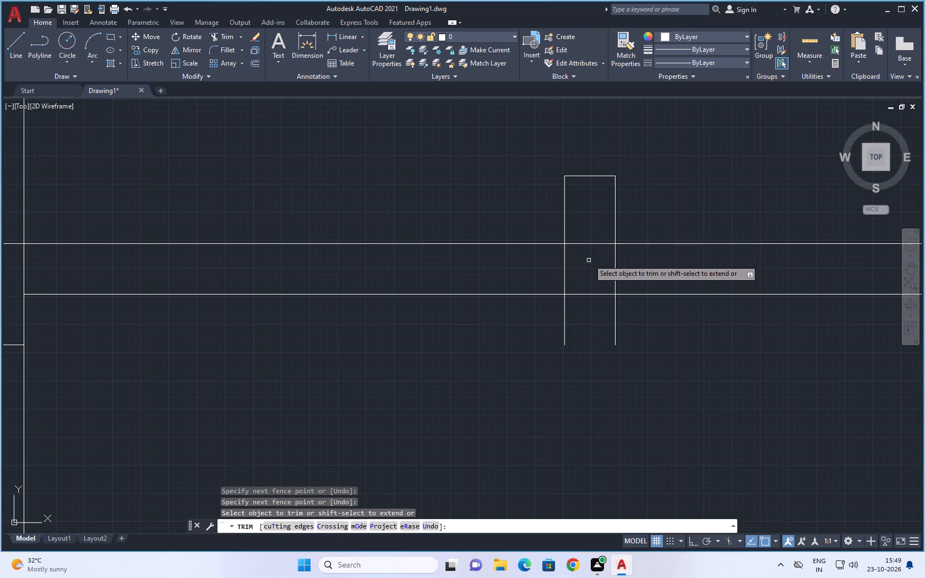
drag(593, 236, 660, 271)
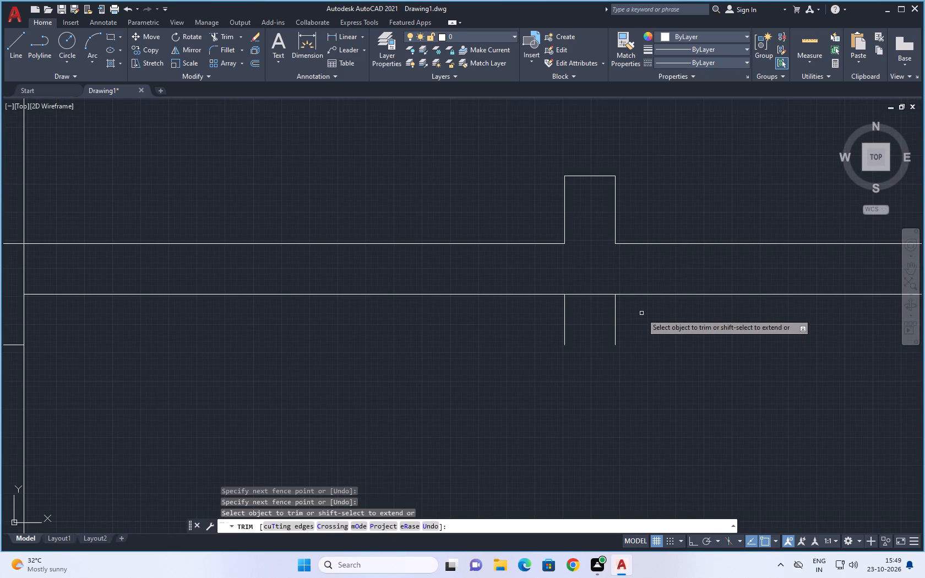
drag(640, 313, 516, 325)
Clean up the crossing south of the two small northern rooms by trimming the thick vertical wall's and horizontal wall's lines inside the junction.
scroll(518, 346, down, 2)
middle_drag(517, 378, 728, 396)
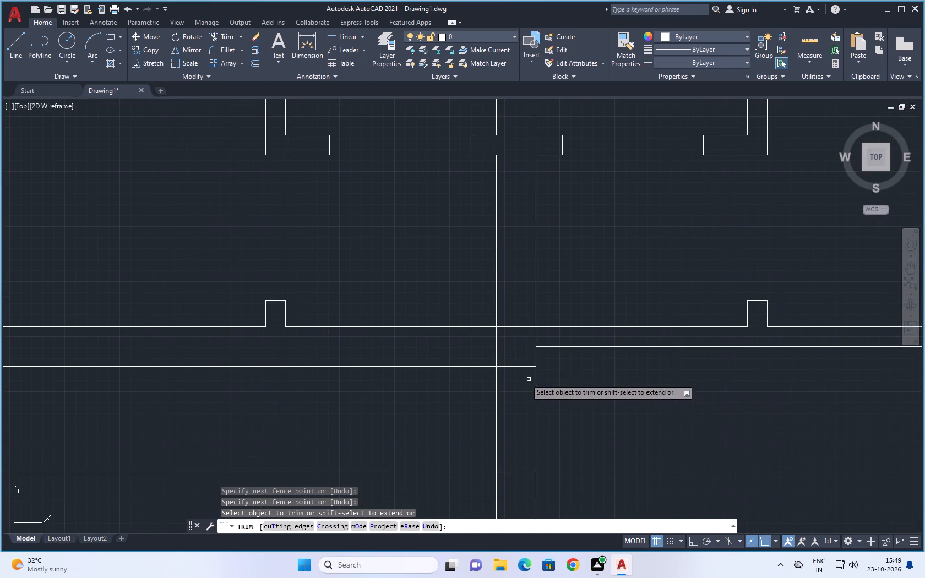
drag(511, 347, 513, 411)
drag(518, 312, 515, 381)
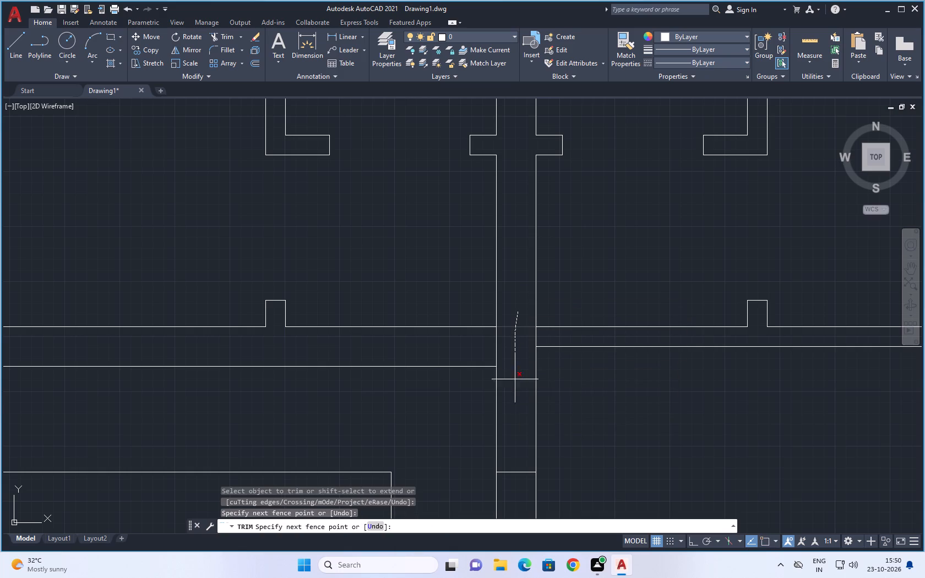
drag(515, 381, 515, 392)
drag(537, 335, 528, 335)
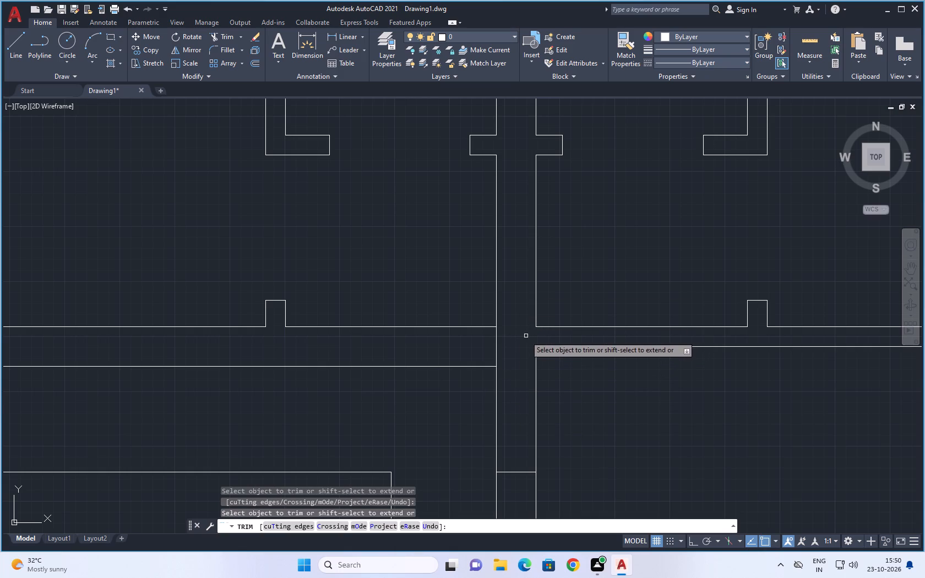
click(494, 343)
click(507, 342)
In the narrow western room below, trim the northern wall line where the short vertical partition joins it.
scroll(507, 345, down, 4)
middle_drag(544, 373, 601, 363)
scroll(422, 321, up, 2)
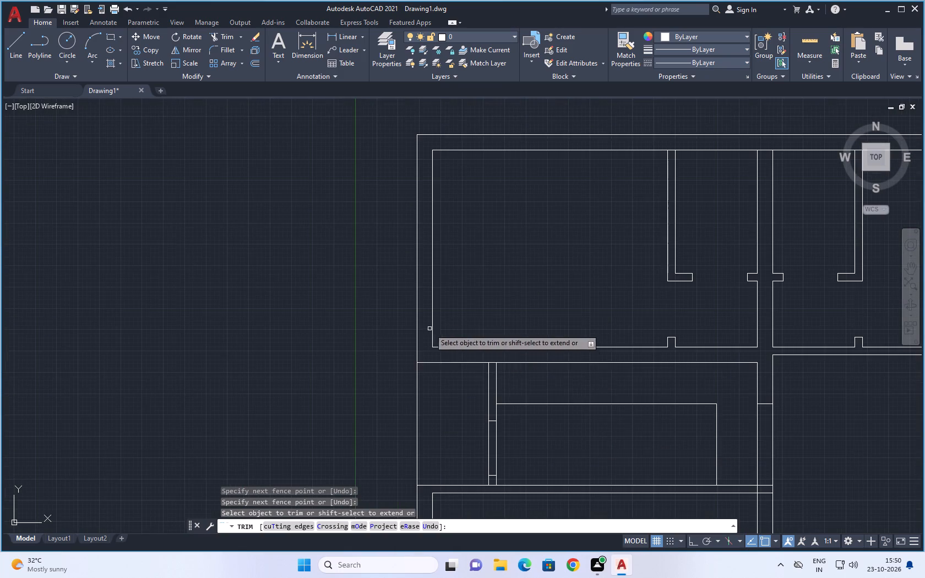
scroll(472, 364, up, 3)
drag(543, 353, 543, 373)
Trim that short partition between its opening marks, and trim the southern wall line crossing the base of its southern stub.
scroll(547, 356, down, 4)
middle_drag(558, 399, 507, 364)
scroll(499, 377, up, 2)
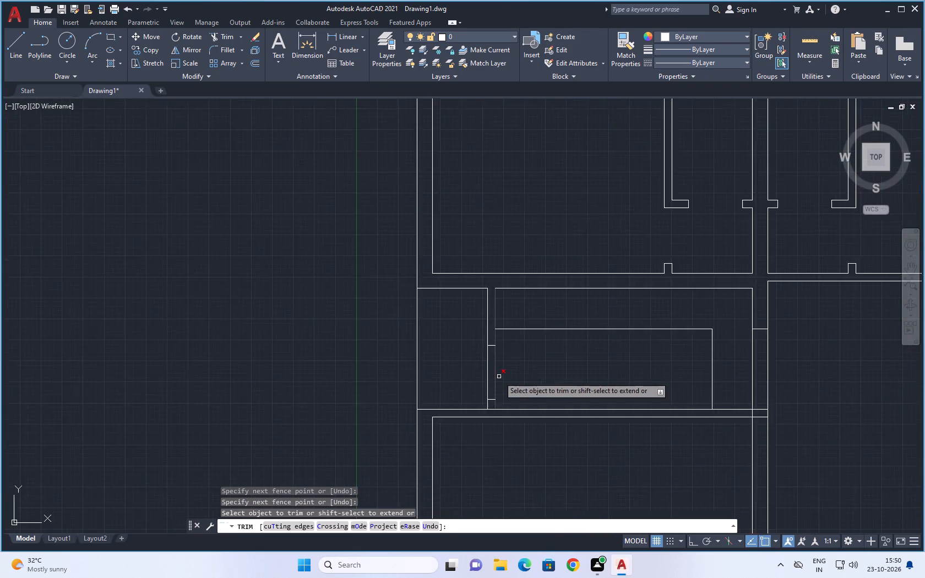
drag(471, 354, 547, 357)
scroll(551, 366, down, 1)
middle_drag(546, 366, 532, 313)
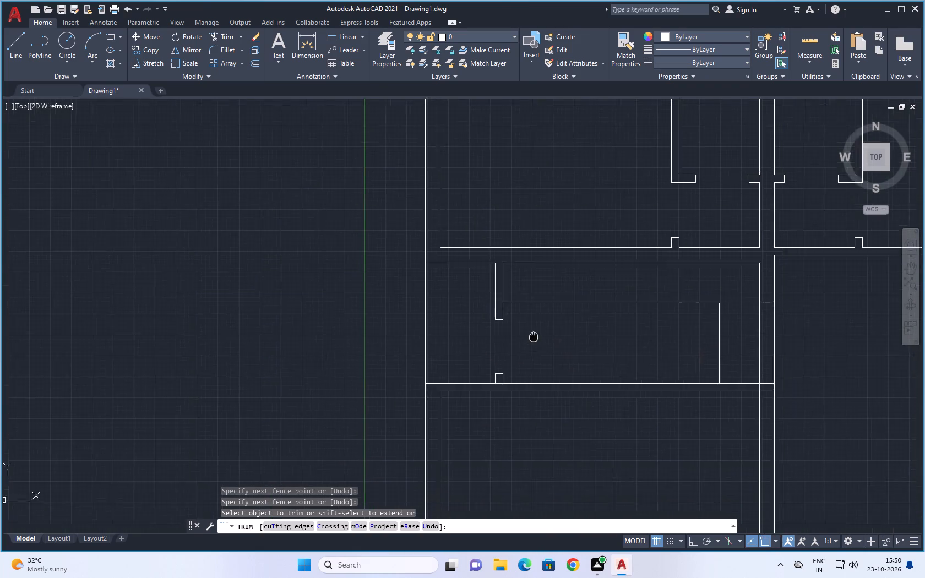
middle_drag(532, 313, 531, 296)
scroll(504, 340, up, 2)
click(482, 335)
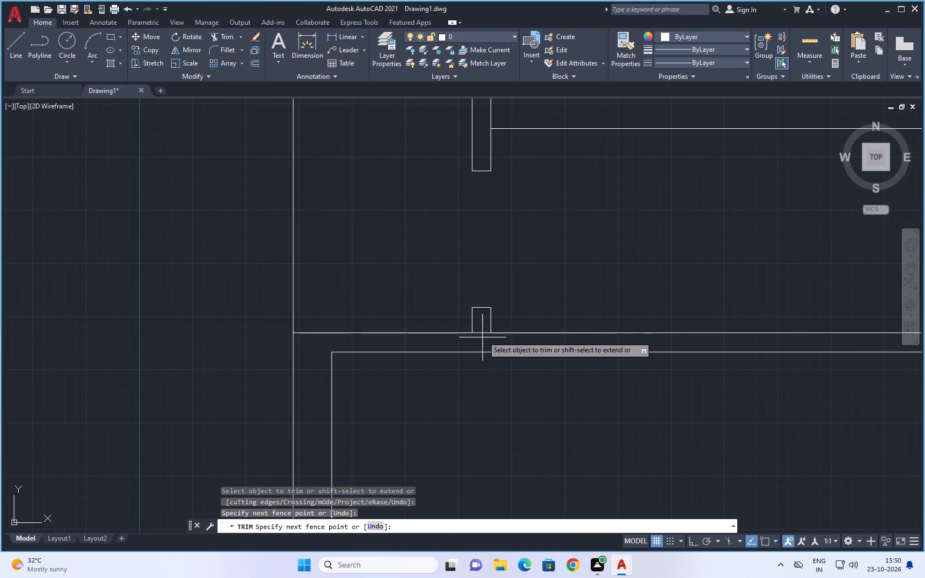
click(482, 328)
Trim the horizontal lines crossing the thick central wall beside the narrow western room, and the wall's western face at the southern junction.
scroll(585, 349, down, 2)
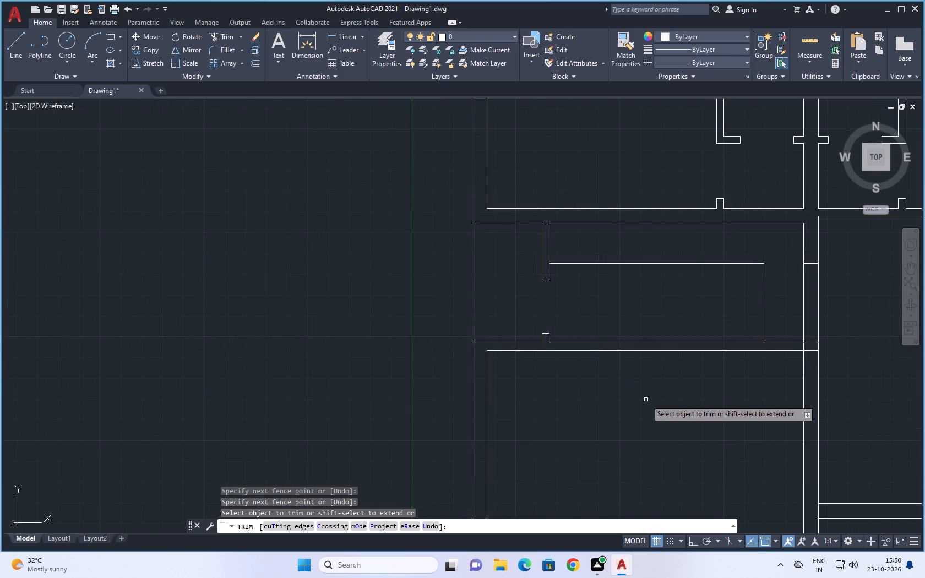
middle_drag(642, 398, 551, 373)
middle_drag(635, 368, 570, 427)
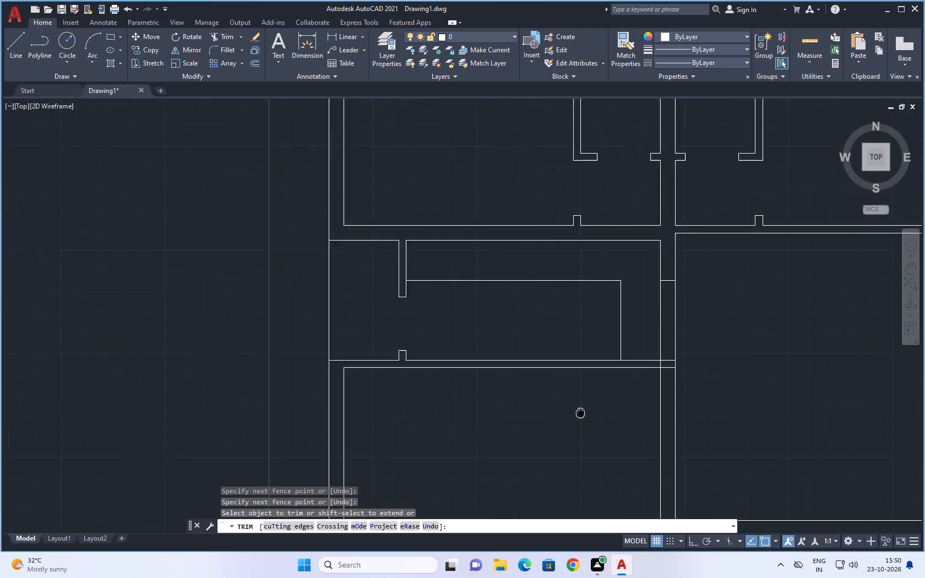
middle_drag(570, 427, 564, 438)
drag(649, 306, 649, 315)
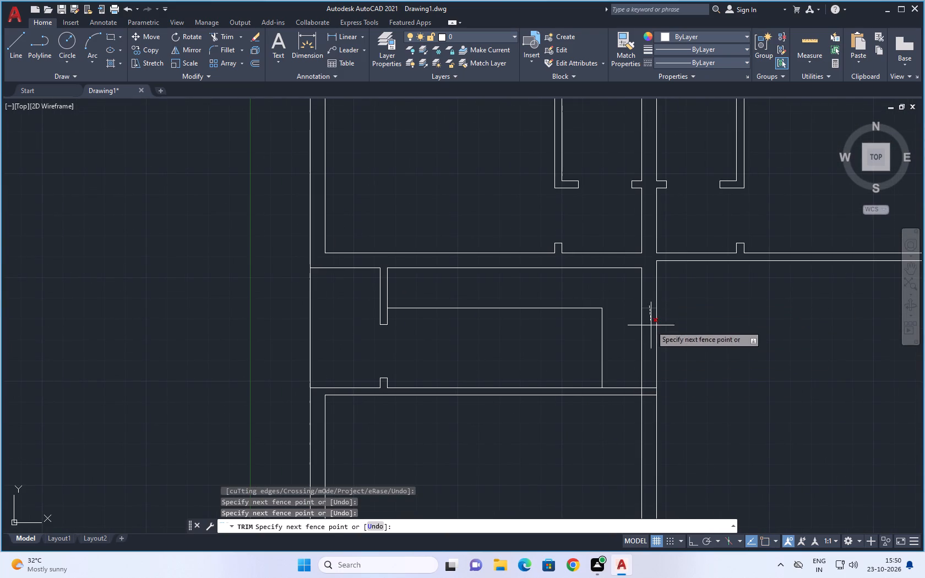
click(650, 410)
scroll(642, 401, up, 3)
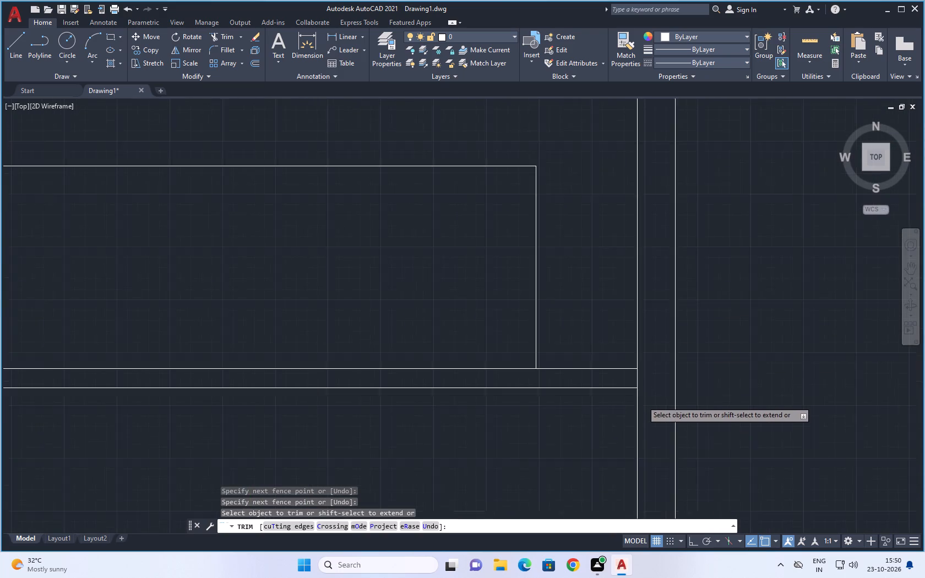
drag(627, 368, 645, 368)
Trim the short vertical line inside the eastern end of the horizontal wall below the northeastern room.
scroll(654, 373, down, 5)
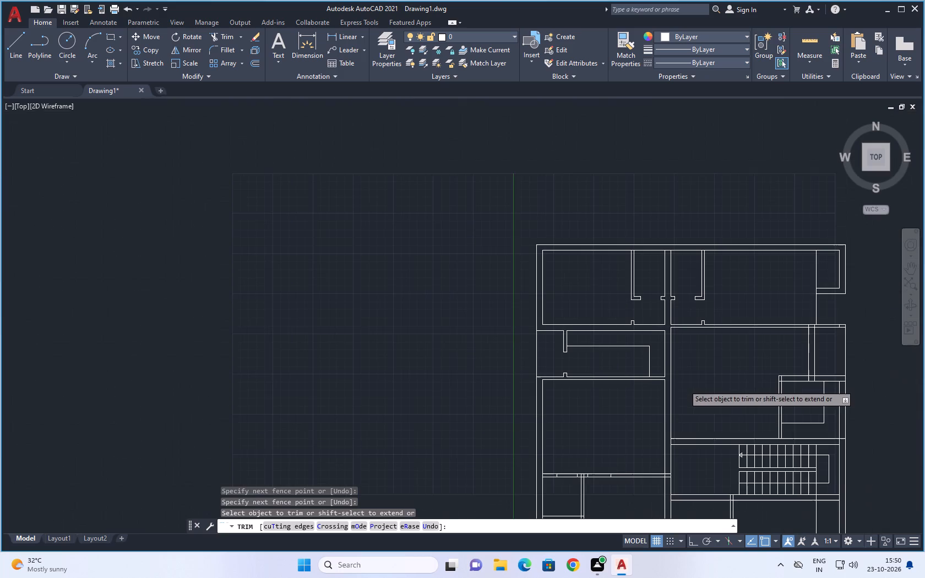
middle_drag(708, 379, 505, 410)
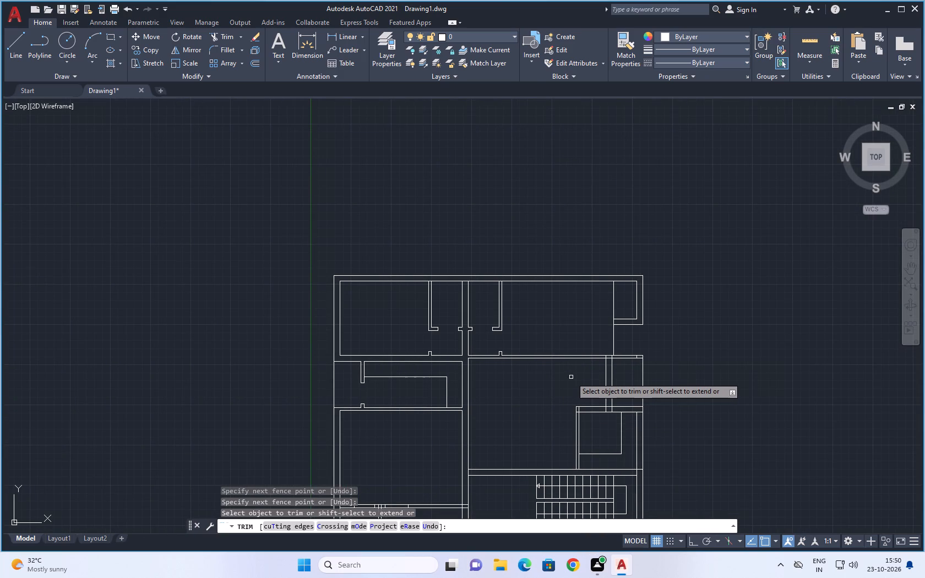
scroll(655, 355, up, 4)
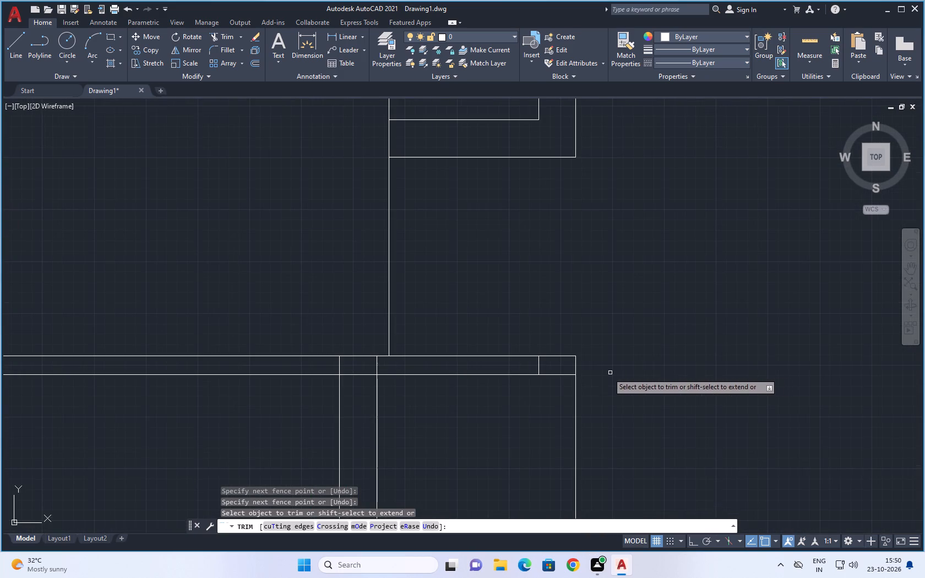
drag(534, 364, 547, 363)
North of the staircase, trim the small room's northern wall between the two vertical partitions and the leftover line inside the western one.
scroll(644, 336, down, 3)
middle_drag(667, 352, 671, 309)
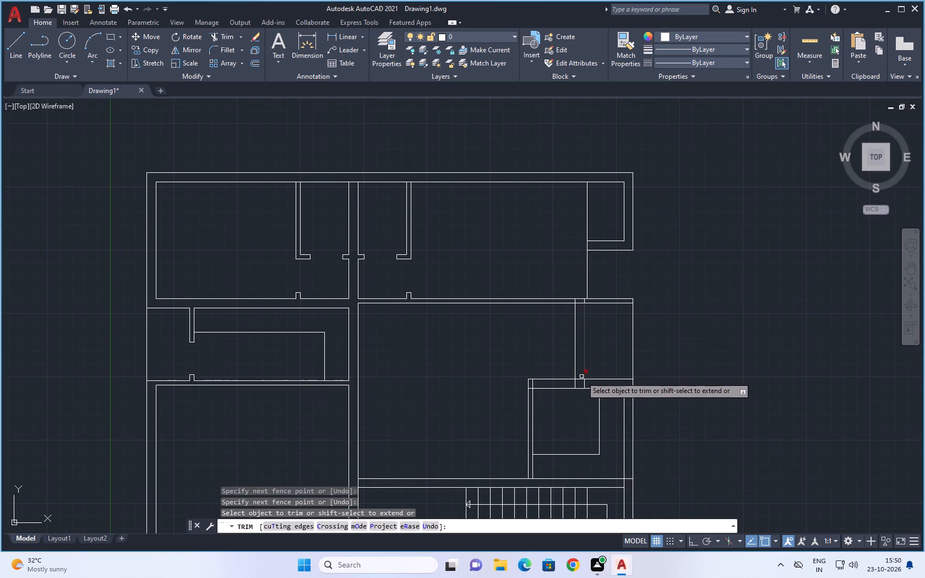
scroll(607, 356, down, 1)
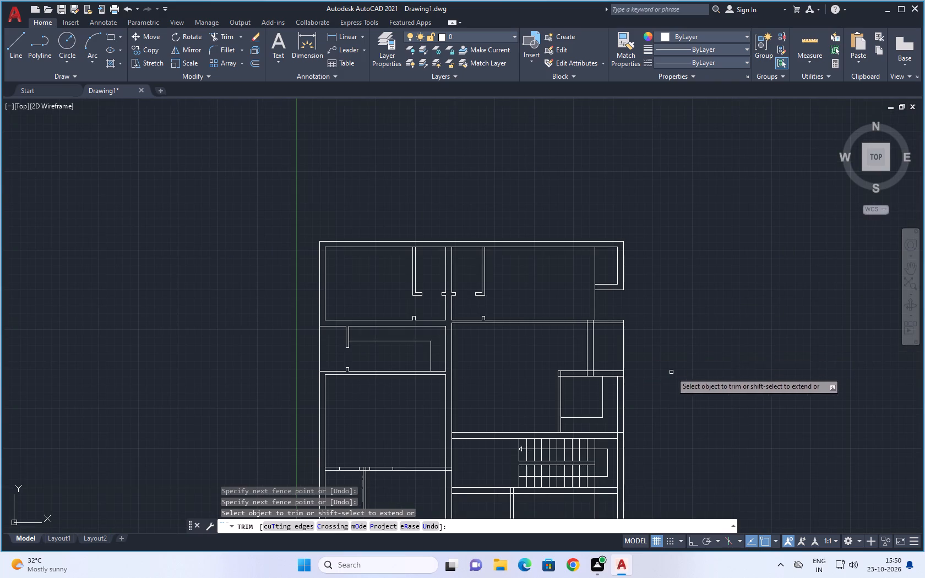
middle_drag(666, 373, 657, 271)
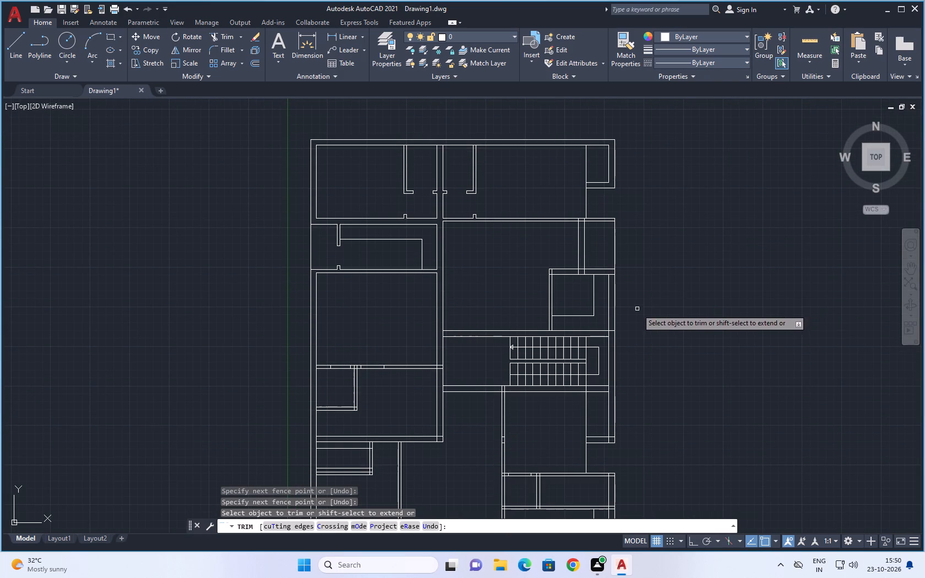
drag(567, 258, 567, 291)
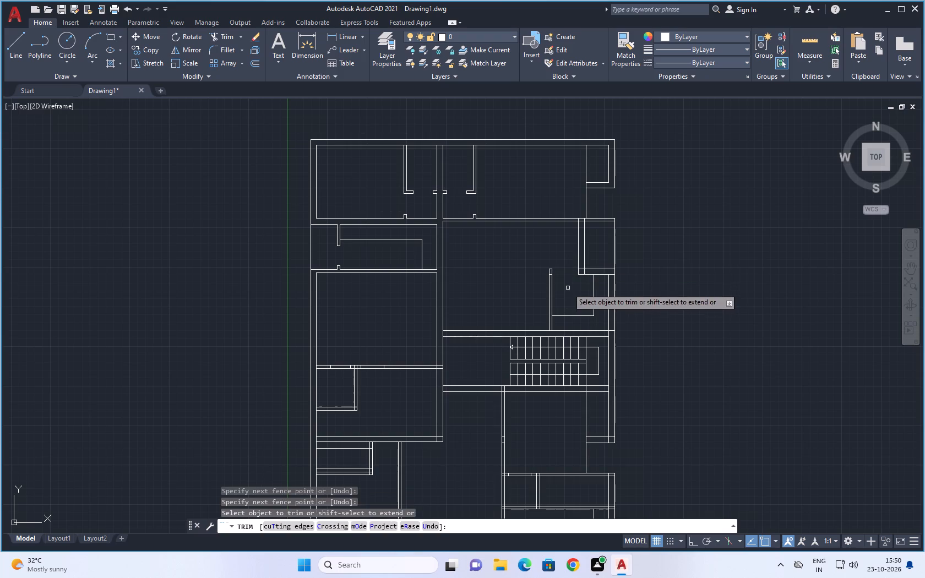
scroll(564, 270, up, 3)
click(500, 286)
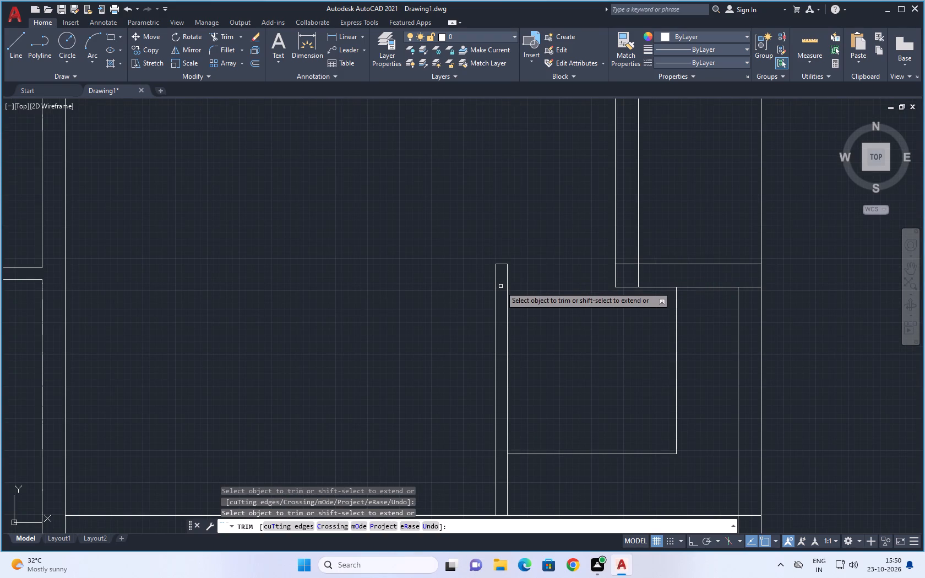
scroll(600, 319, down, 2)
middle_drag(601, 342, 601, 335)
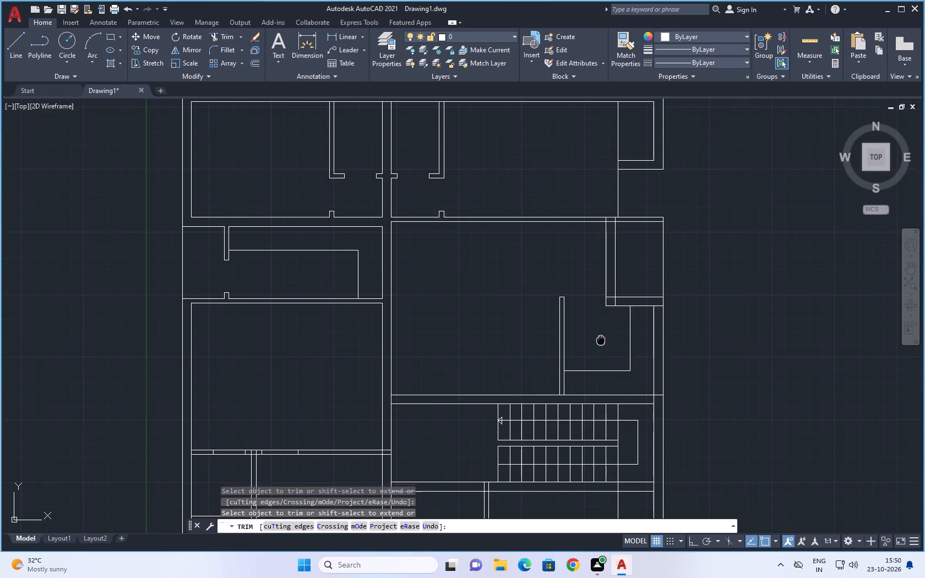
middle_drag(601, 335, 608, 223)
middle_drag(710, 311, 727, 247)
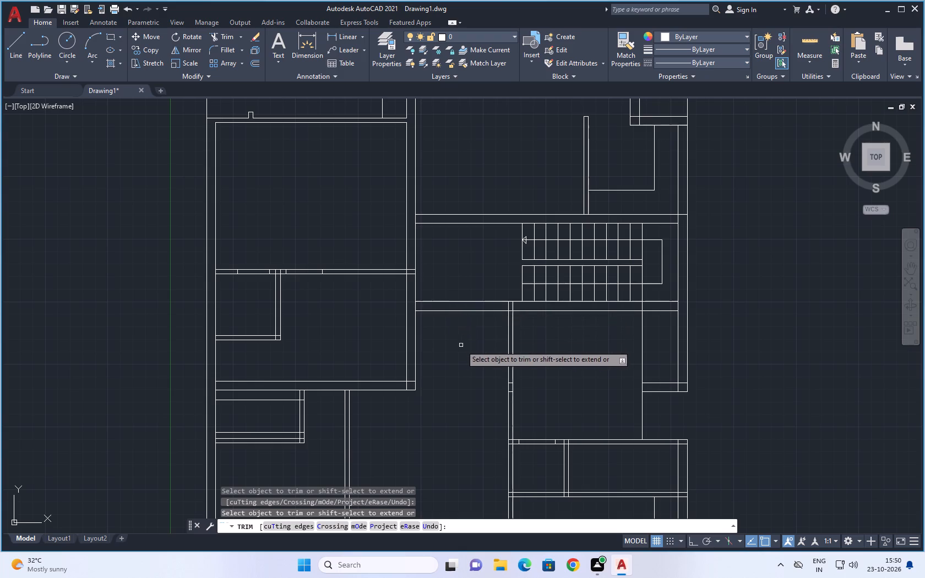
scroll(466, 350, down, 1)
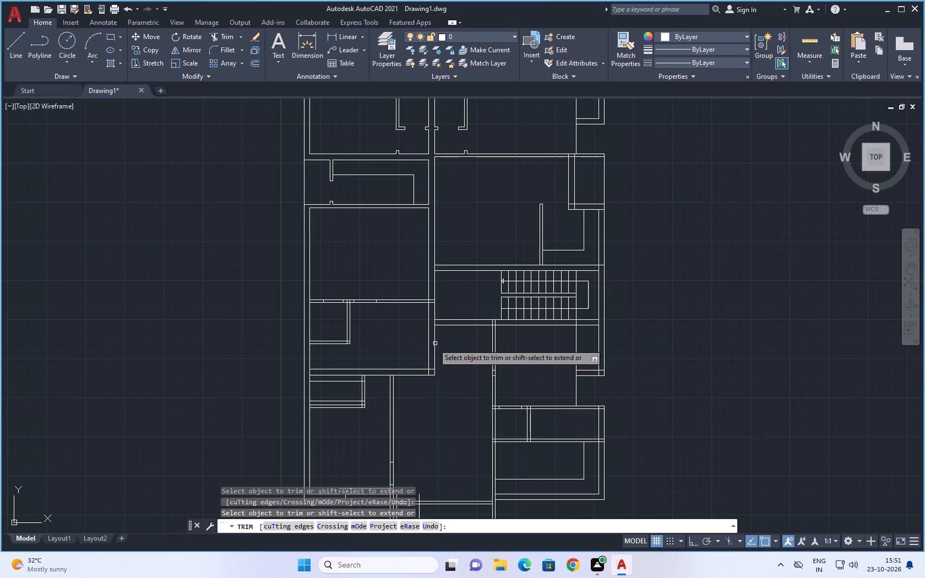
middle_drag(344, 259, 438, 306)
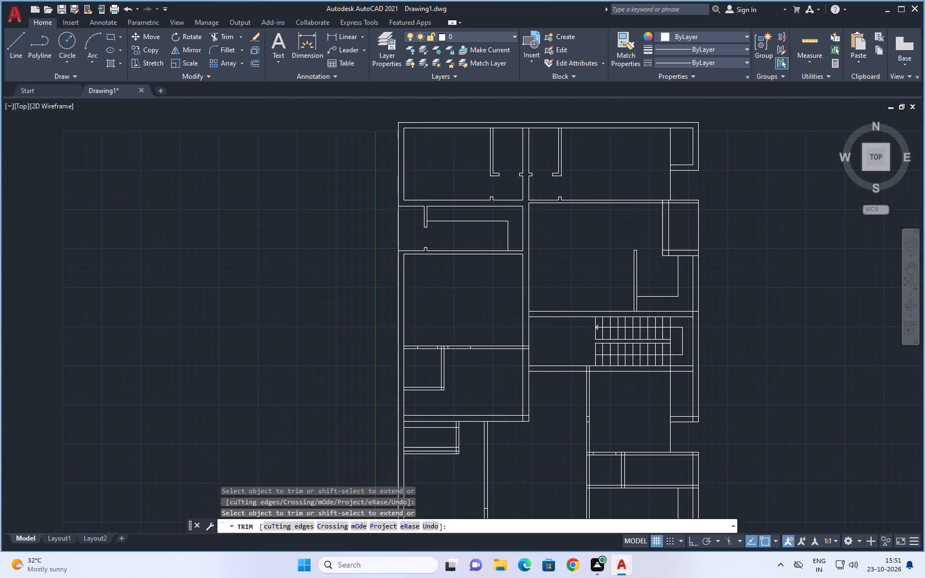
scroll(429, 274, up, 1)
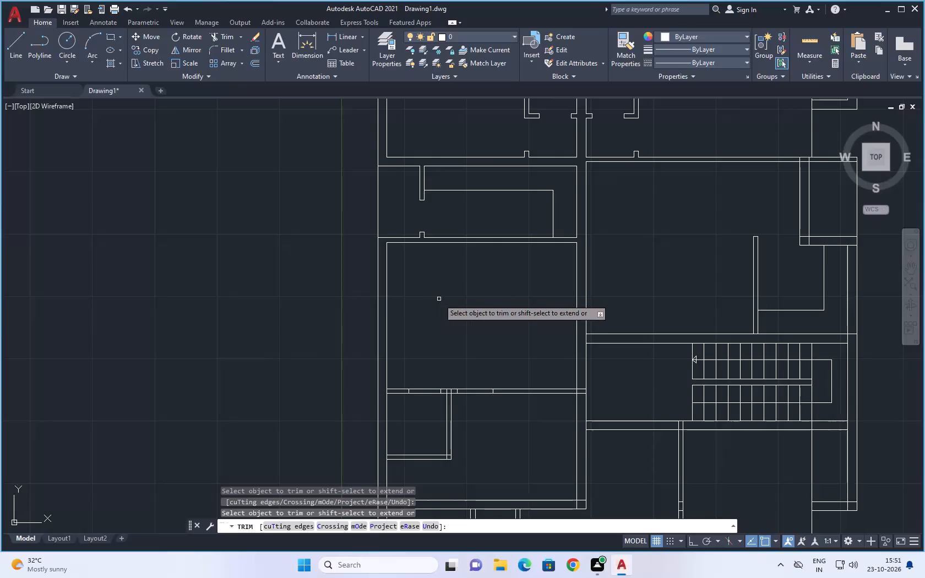
Trim the horizontal partition south of the large western room between both pairs of door-opening marks.
middle_drag(440, 312, 456, 247)
middle_drag(436, 298, 437, 293)
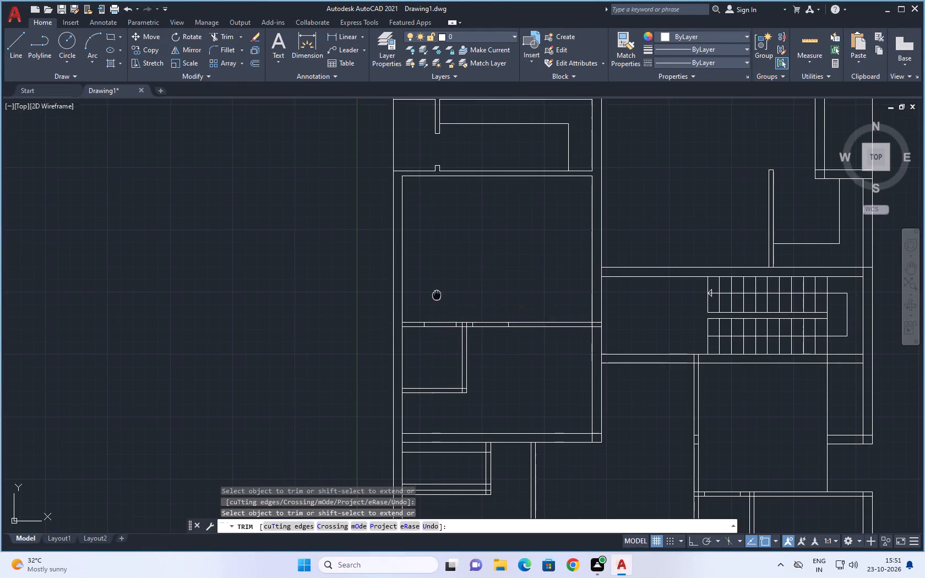
middle_drag(437, 293, 446, 270)
scroll(442, 316, up, 2)
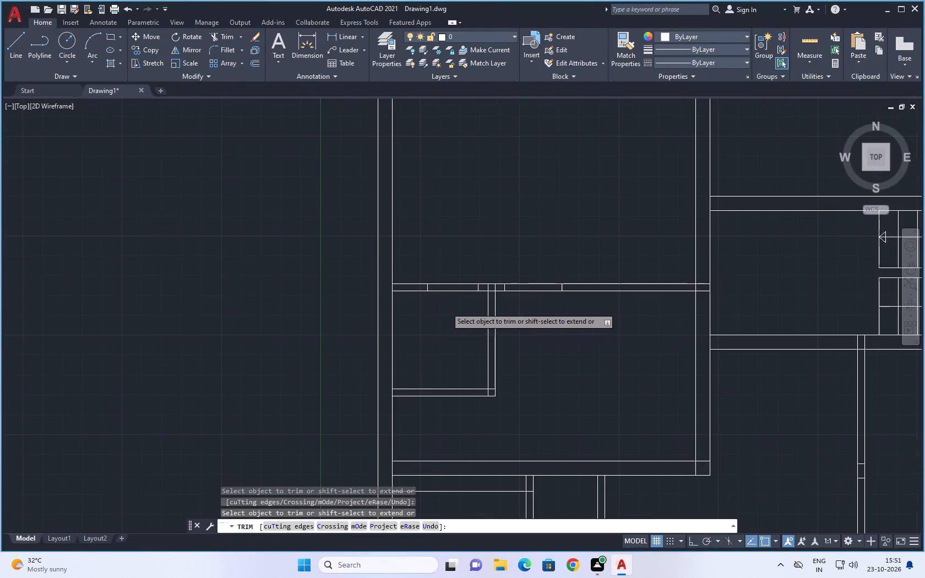
drag(457, 253, 458, 314)
drag(581, 249, 582, 301)
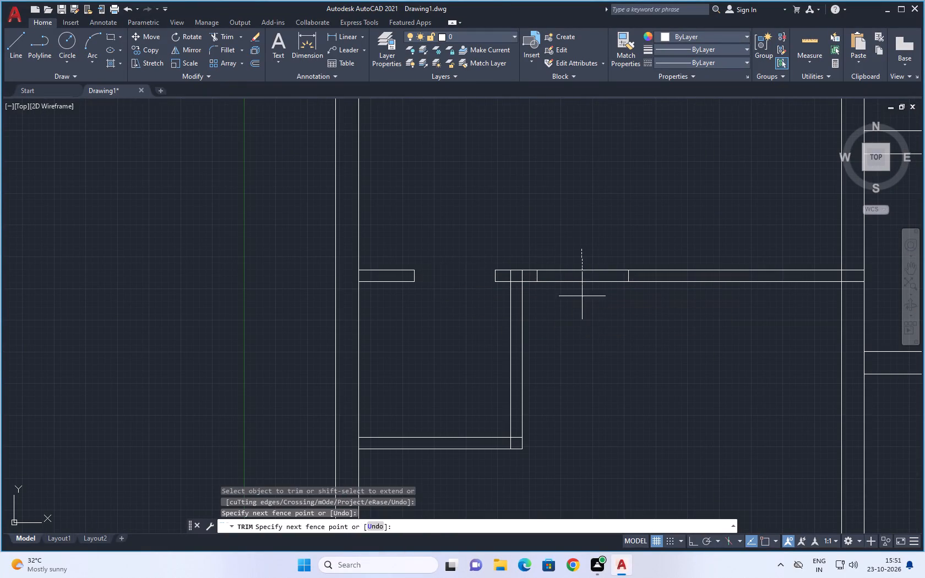
drag(582, 301, 582, 334)
Trim the overlapping lines at the T-junction between those two openings and at the small room's southeastern corner.
scroll(513, 299, up, 2)
drag(498, 241, 521, 244)
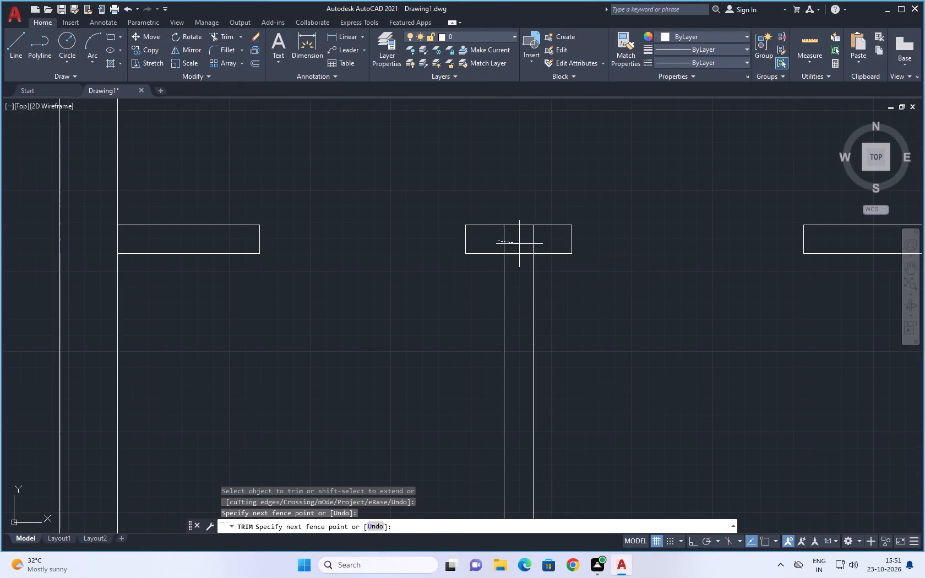
drag(521, 244, 545, 247)
drag(523, 250, 520, 265)
scroll(567, 314, down, 3)
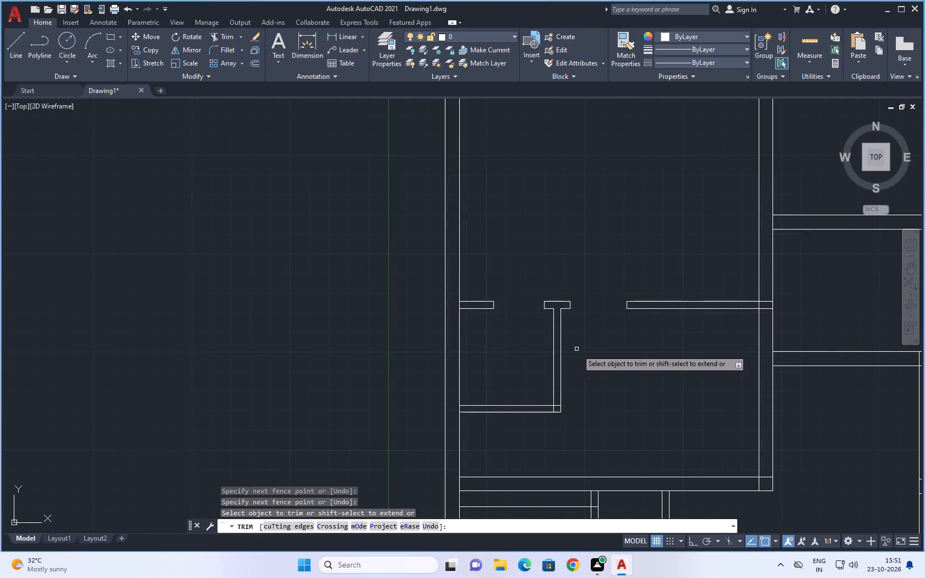
middle_drag(601, 380, 494, 413)
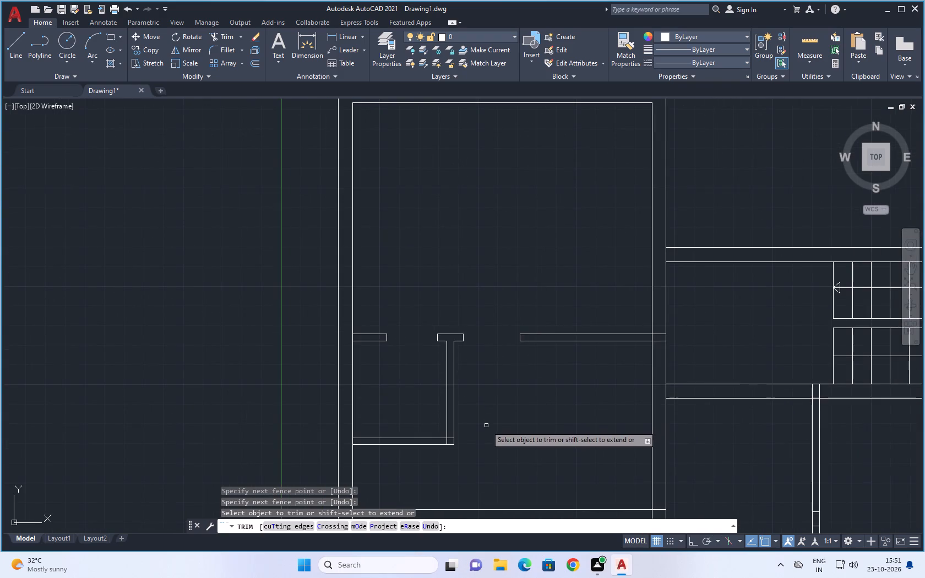
middle_drag(486, 424, 553, 355)
scroll(507, 380, up, 4)
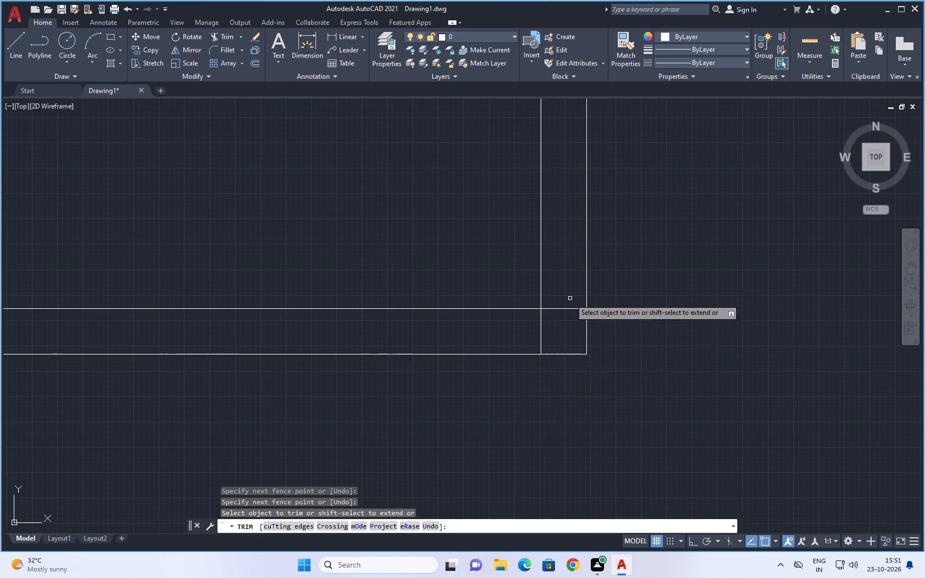
drag(569, 289, 526, 332)
Trim the partition lines crossing the thick central wall at its eastern end, and the wall's western face between them.
scroll(650, 321, down, 4)
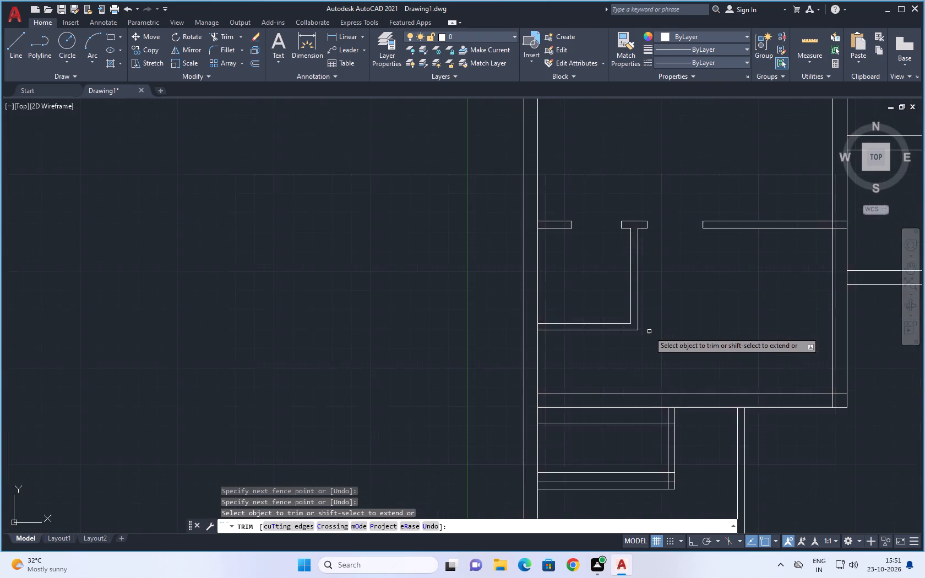
scroll(649, 332, down, 2)
middle_drag(672, 325, 552, 391)
scroll(602, 364, up, 3)
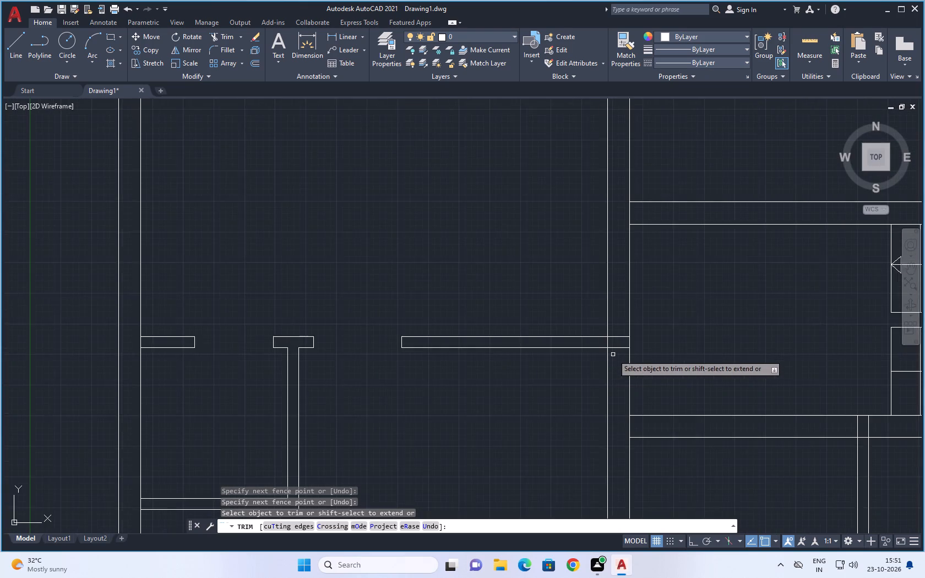
scroll(613, 354, up, 3)
drag(631, 258, 631, 381)
drag(564, 315, 607, 314)
Trim the western exterior wall's inner face where the partition and the small room's southern wall join it.
scroll(529, 380, down, 6)
middle_drag(462, 419, 568, 368)
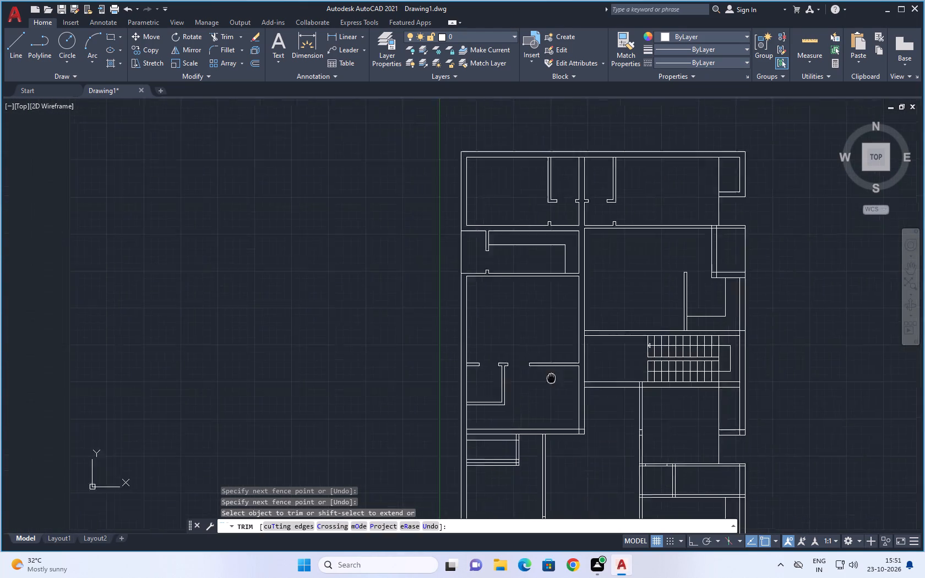
middle_drag(568, 368, 603, 345)
scroll(525, 374, up, 6)
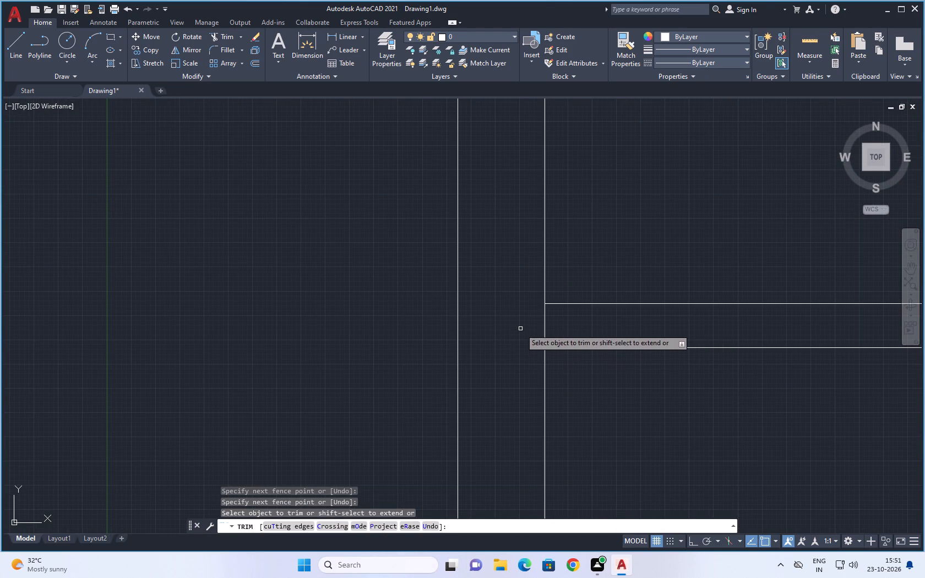
drag(527, 328, 587, 327)
scroll(615, 412, down, 5)
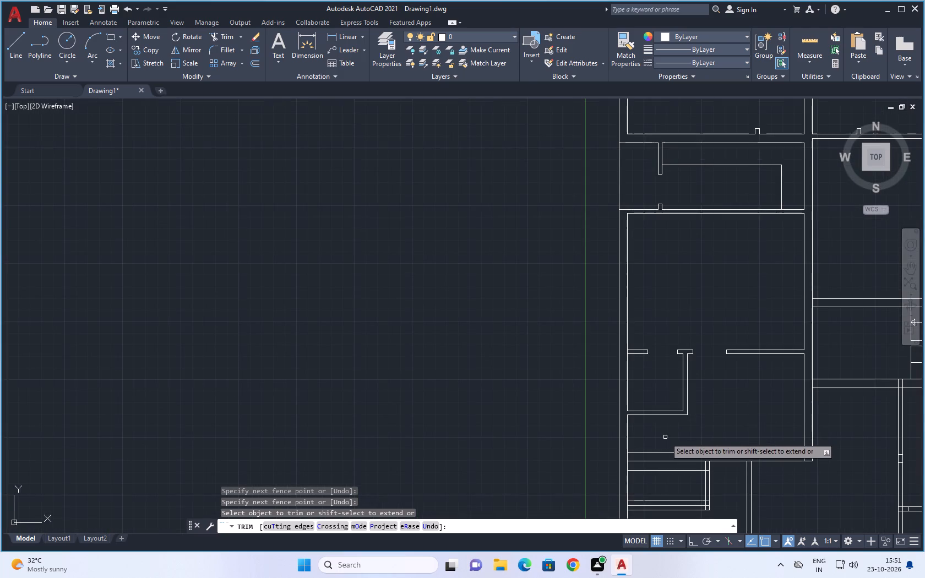
middle_drag(662, 436, 649, 452)
scroll(611, 362, up, 7)
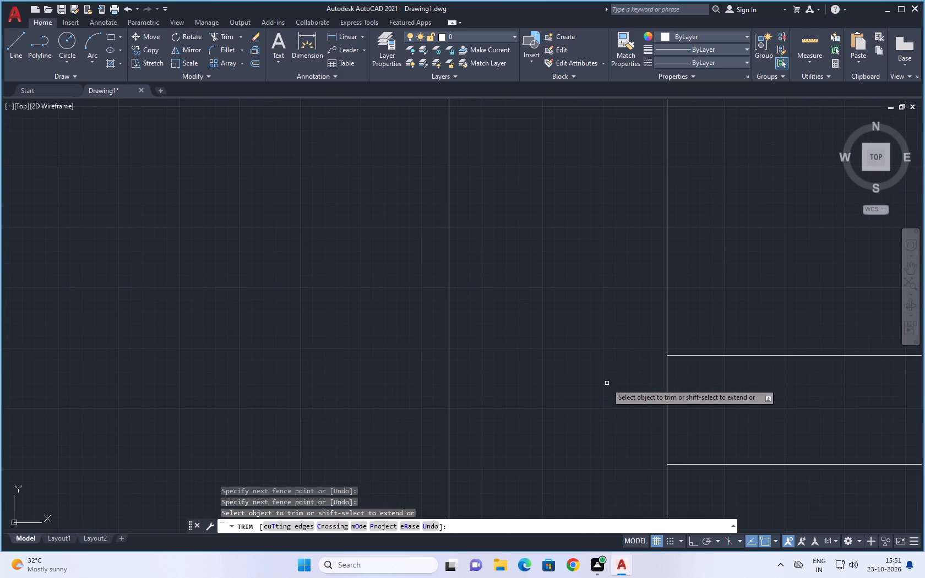
drag(613, 383, 708, 396)
Trim the western exterior wall's inner face where the thick horizontal wall south of the small room meets it.
scroll(709, 396, down, 9)
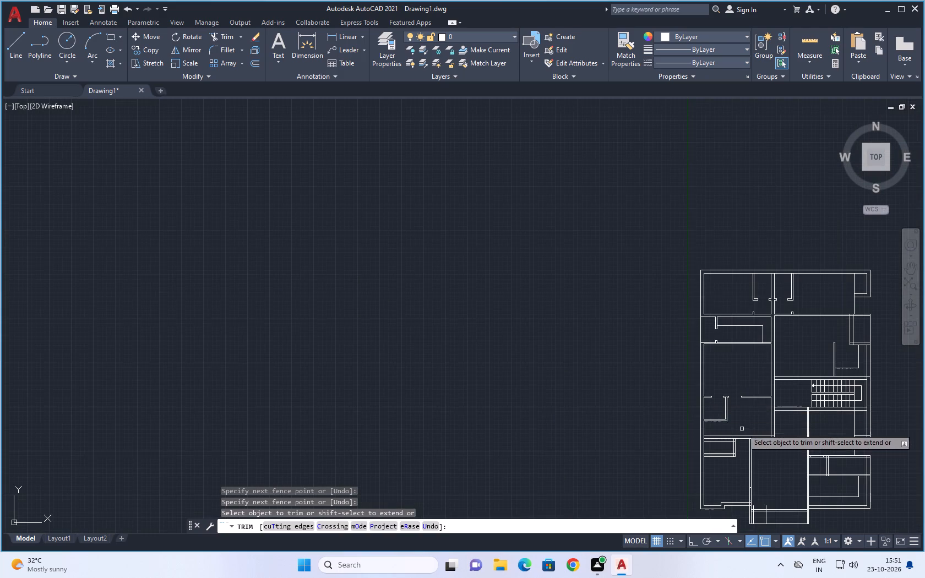
middle_drag(740, 419, 675, 339)
scroll(656, 379, up, 2)
middle_drag(688, 412, 673, 421)
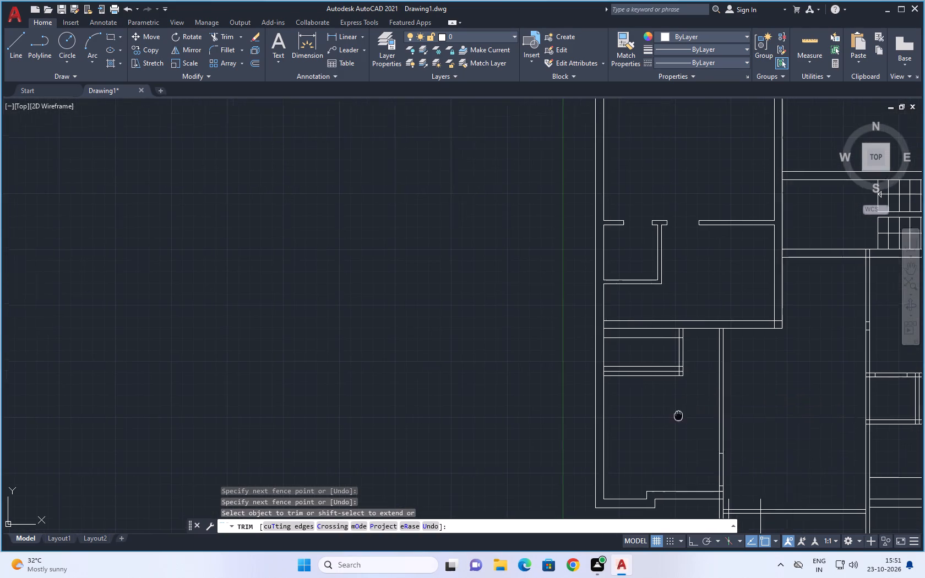
middle_drag(673, 421, 630, 453)
scroll(564, 357, up, 2)
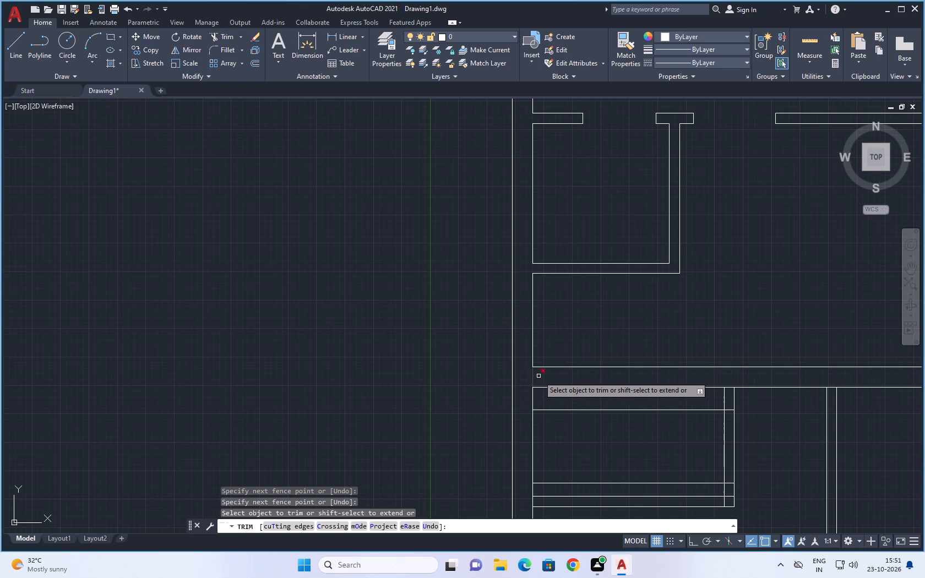
drag(529, 377, 547, 377)
In the small room below the thick wall, cut the marked opening in the eastern partition, removing leftover mark lines and southeastern corner overlaps.
scroll(705, 329, down, 2)
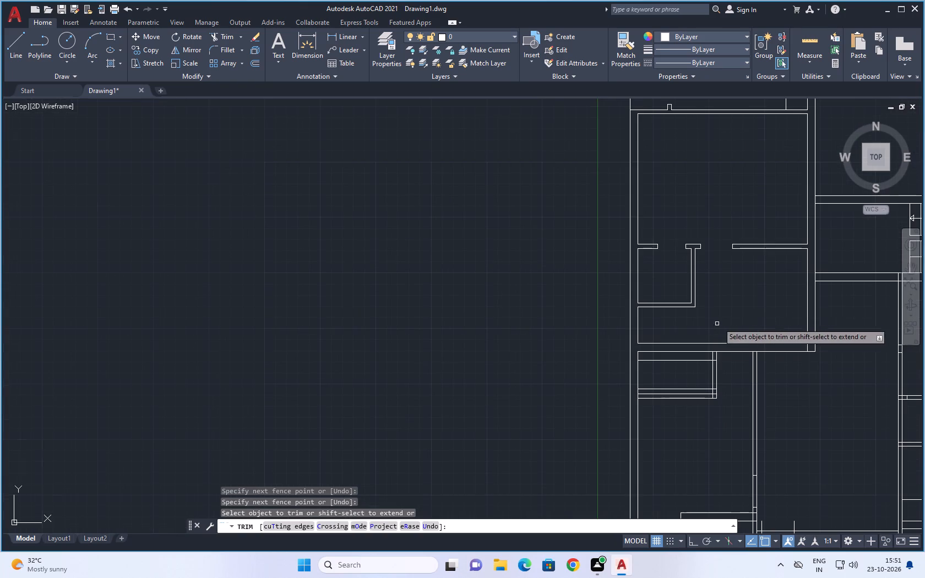
middle_drag(726, 315, 640, 319)
scroll(628, 375, up, 2)
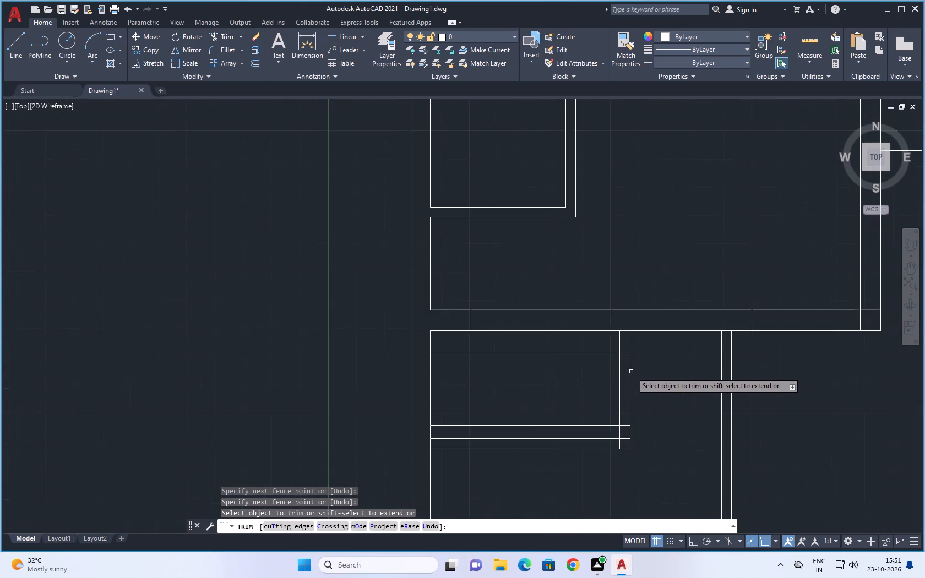
middle_drag(641, 400, 622, 364)
scroll(622, 375, up, 1)
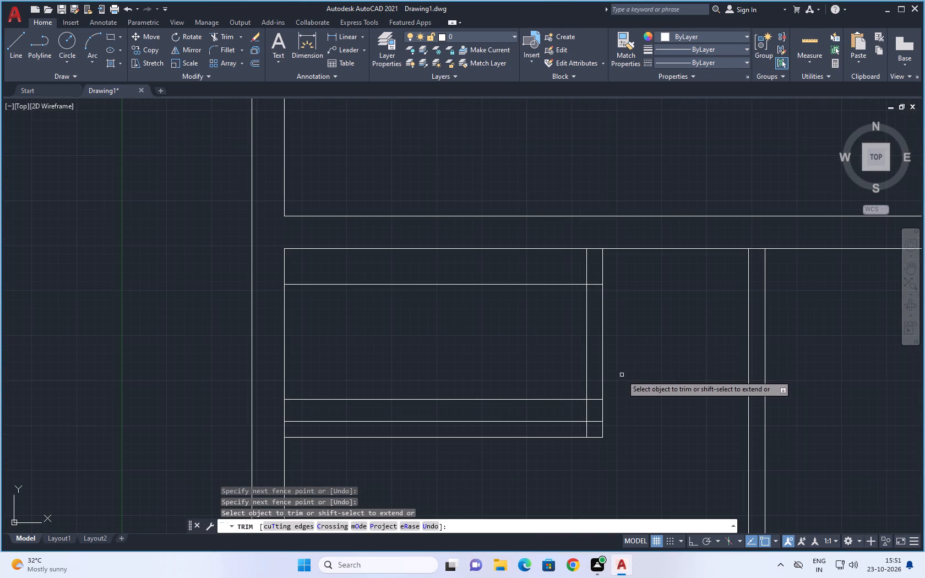
drag(542, 388, 538, 406)
drag(554, 335, 605, 346)
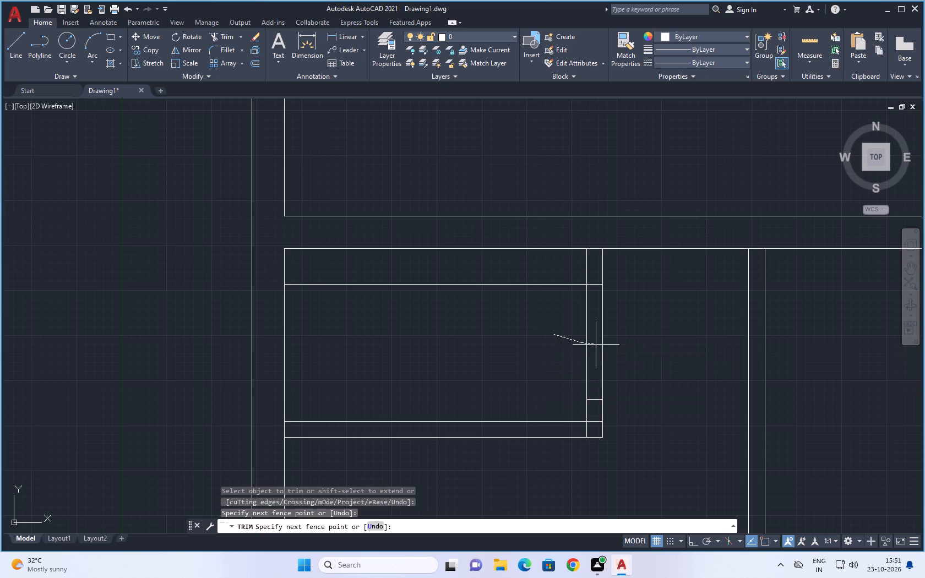
drag(605, 346, 663, 346)
drag(548, 277, 547, 293)
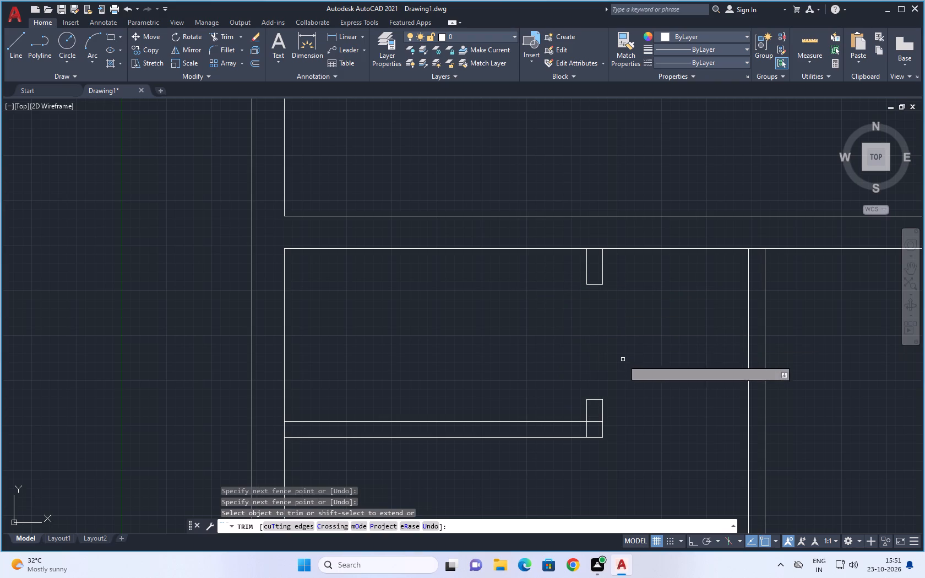
drag(596, 419, 585, 429)
Trim the thick wall's southern face above the opening's northern stub, and the crossing lines at that wall's southeastern corner.
scroll(630, 385, down, 2)
middle_drag(645, 373, 554, 417)
scroll(529, 380, up, 1)
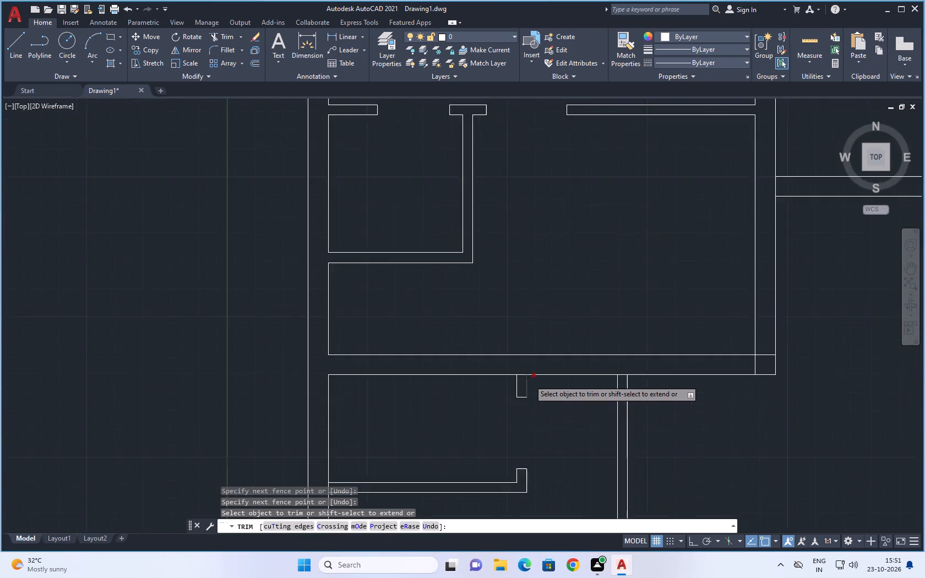
scroll(529, 379, up, 2)
drag(510, 362, 512, 394)
scroll(569, 418, down, 2)
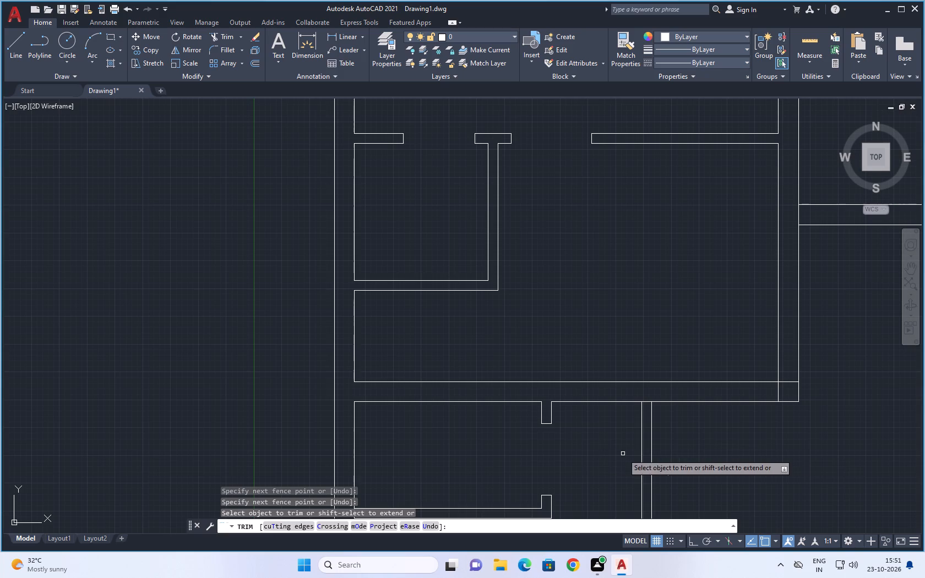
middle_drag(740, 456, 672, 469)
drag(722, 382, 721, 403)
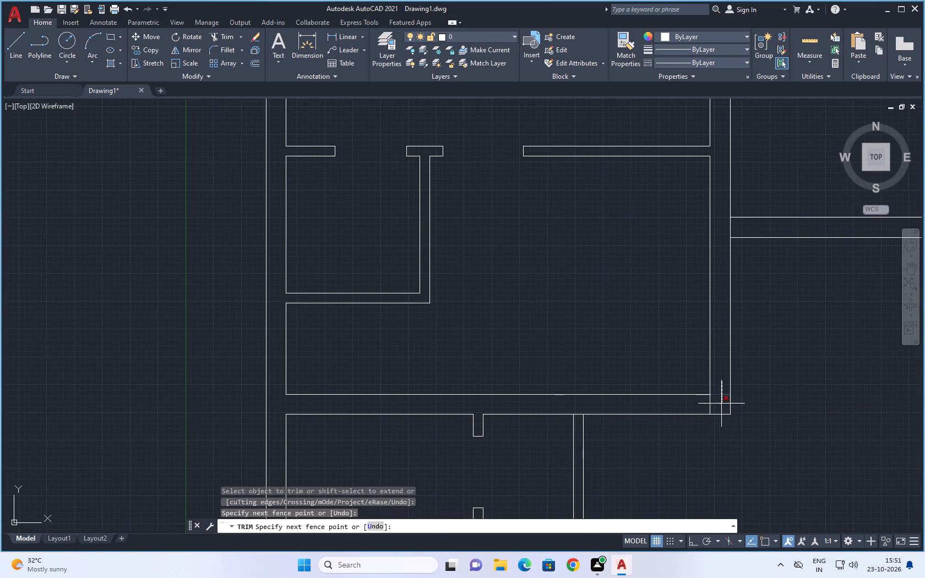
drag(721, 403, 699, 406)
Trim the western exterior wall's inner face where the southern wall of the room below the thick wall joins it.
scroll(701, 437, down, 3)
middle_drag(701, 460, 679, 346)
scroll(571, 348, up, 7)
drag(551, 356, 601, 361)
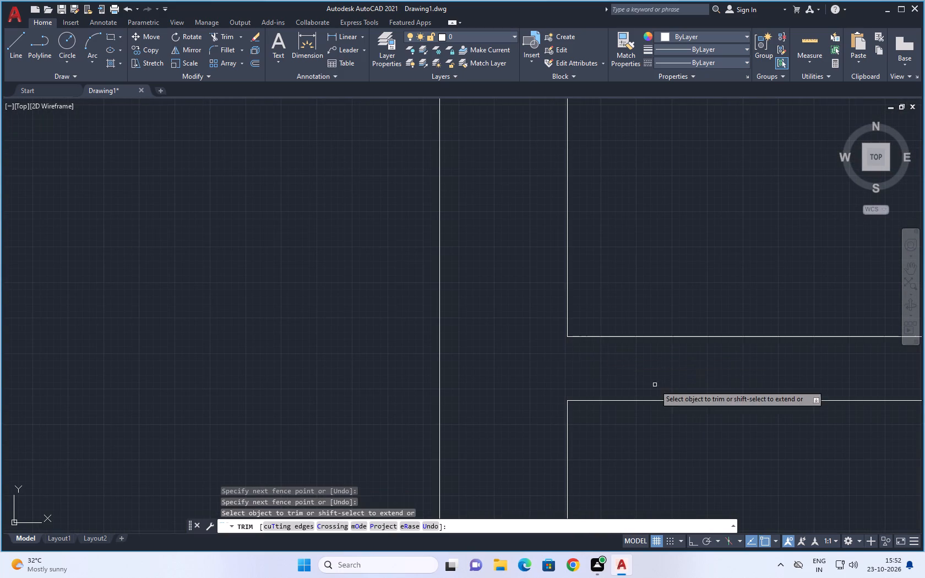
Trim the thick wall's southern face across the top of the long vertical partition east of that small room.
scroll(664, 395, down, 3)
scroll(729, 415, down, 3)
middle_drag(755, 435, 536, 285)
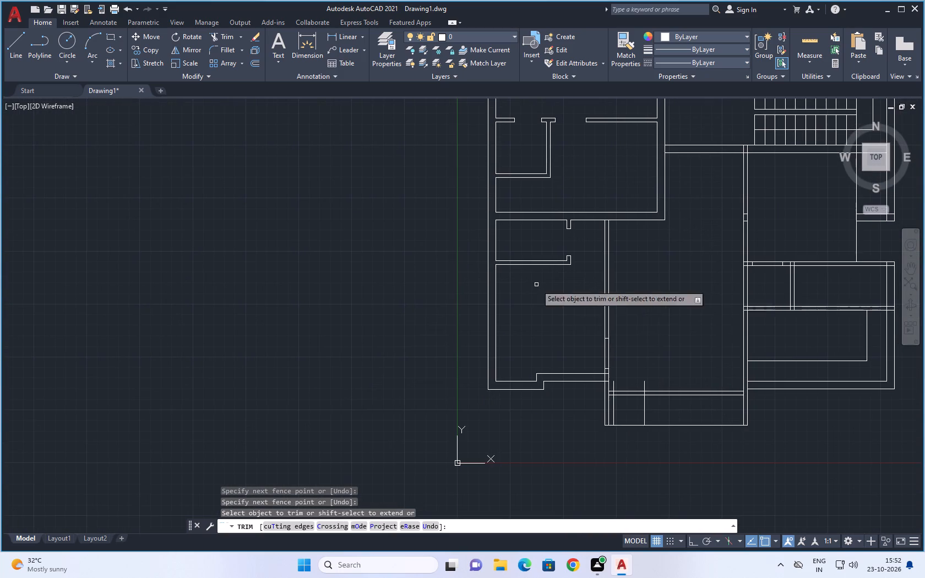
scroll(633, 336, up, 1)
middle_drag(645, 261, 630, 410)
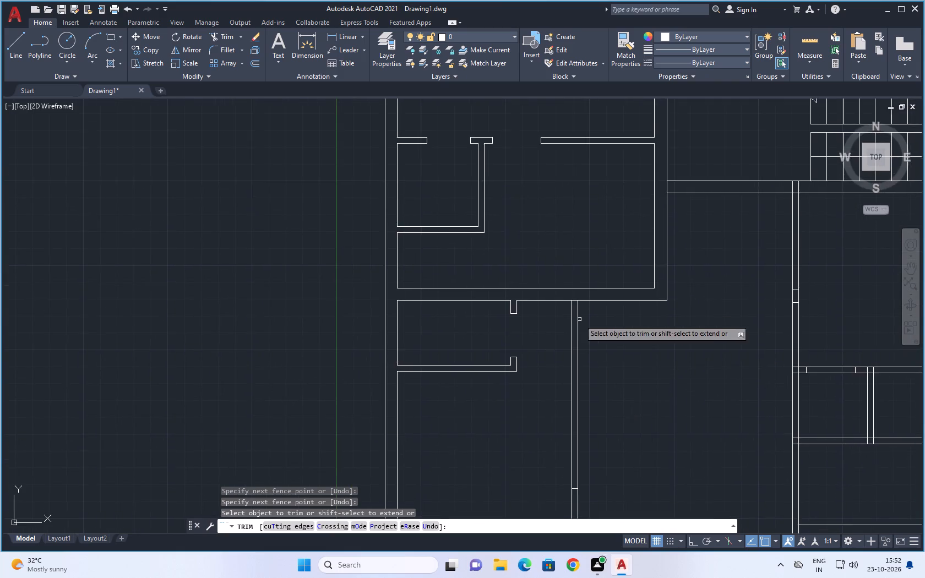
scroll(562, 291, up, 3)
drag(606, 321, 604, 346)
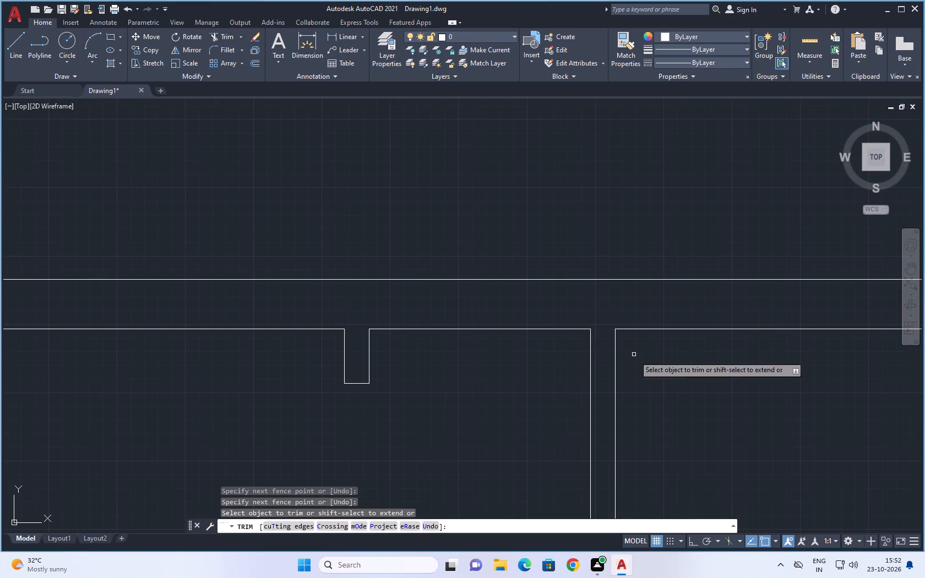
Trim the long vertical partition between its door-opening marks near the southern end.
scroll(639, 374, down, 4)
middle_drag(655, 422, 623, 244)
scroll(598, 329, up, 1)
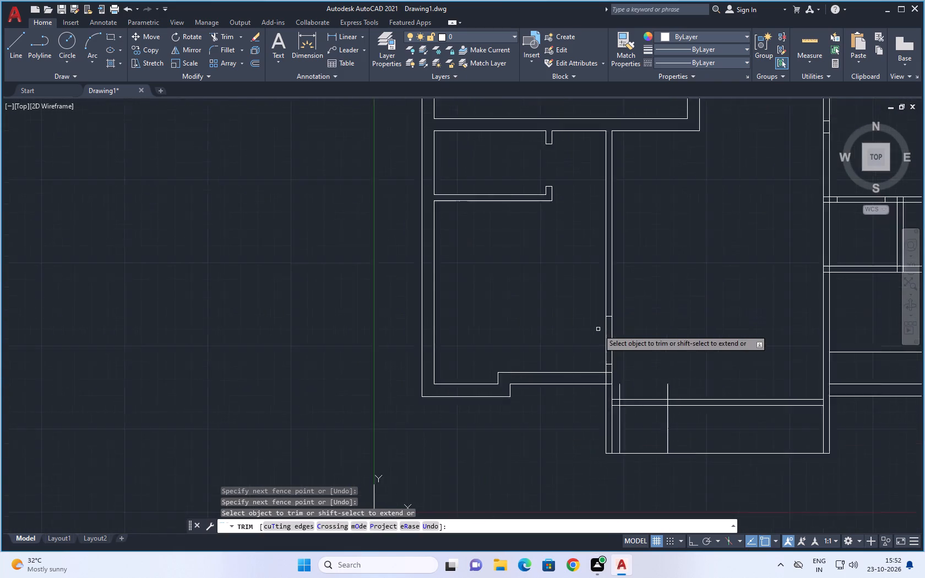
scroll(598, 329, up, 1)
drag(582, 339, 674, 346)
Trim the overlapping lines where the stepped southern wall meets the vertical partition below its door opening.
middle_drag(639, 363, 641, 269)
scroll(613, 313, up, 3)
drag(621, 265, 584, 315)
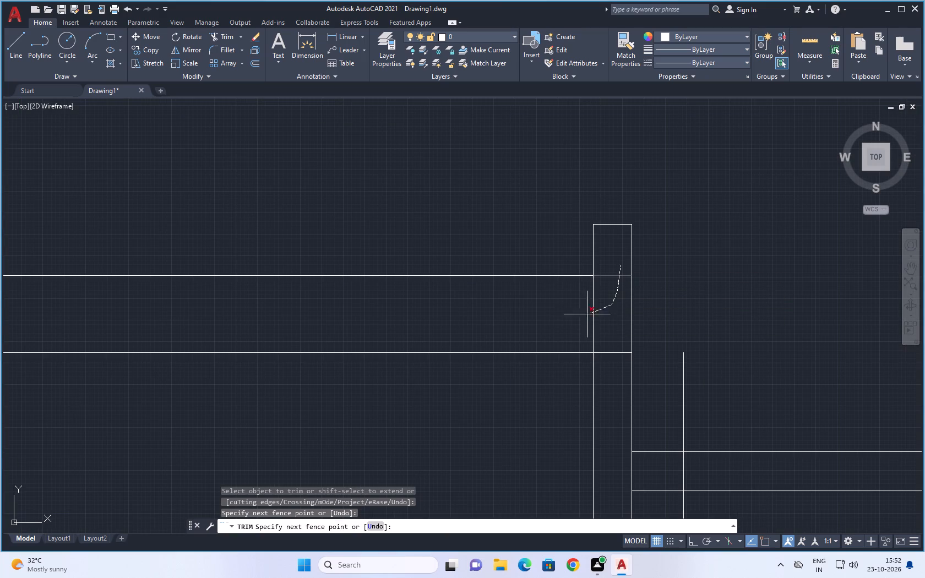
drag(584, 315, 612, 371)
Cut the marked opening in the horizontal wall east of that junction, trimming the mark lines extending above and below the wall.
scroll(731, 314, down, 3)
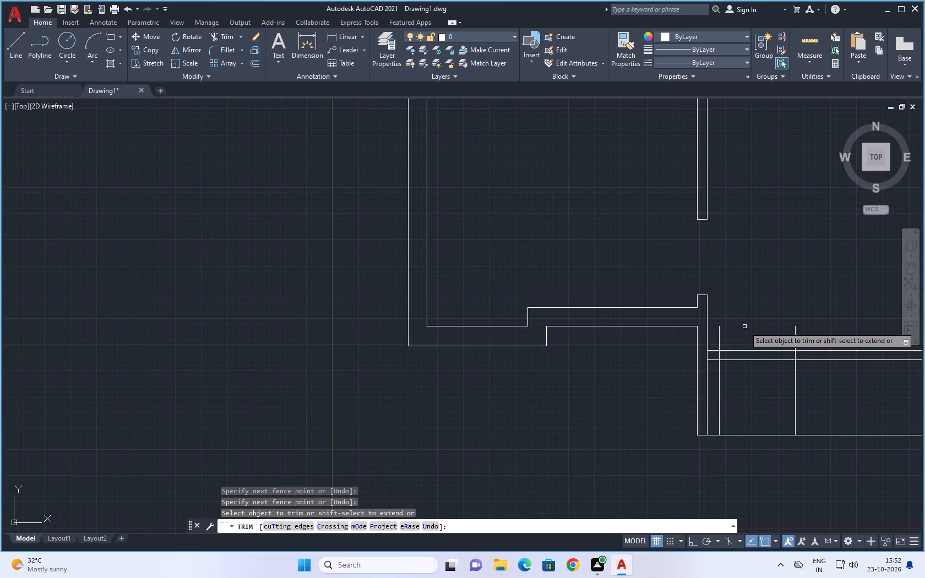
middle_drag(737, 325, 640, 291)
scroll(644, 349, up, 2)
drag(578, 352, 606, 356)
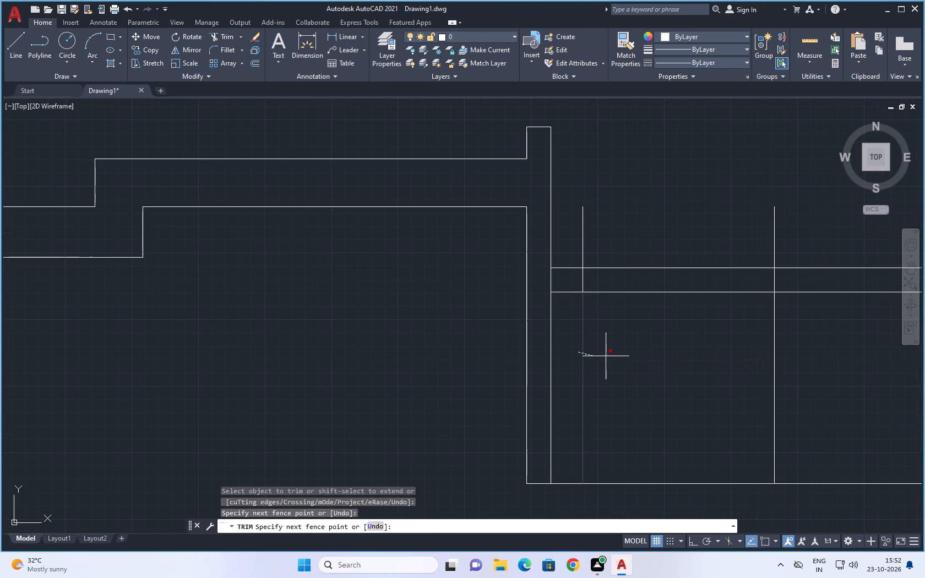
drag(606, 356, 607, 356)
drag(676, 213, 672, 334)
drag(570, 231, 616, 231)
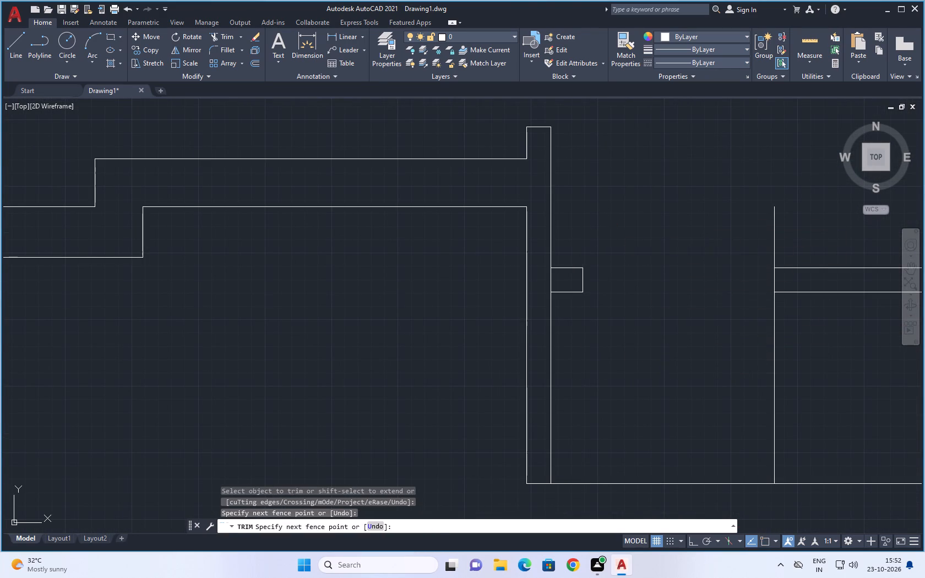
drag(810, 210, 741, 261)
drag(798, 350, 699, 354)
Trim the vertical wall's eastern face where the short stub west of that opening joins it.
scroll(546, 281, up, 2)
drag(548, 281, 583, 282)
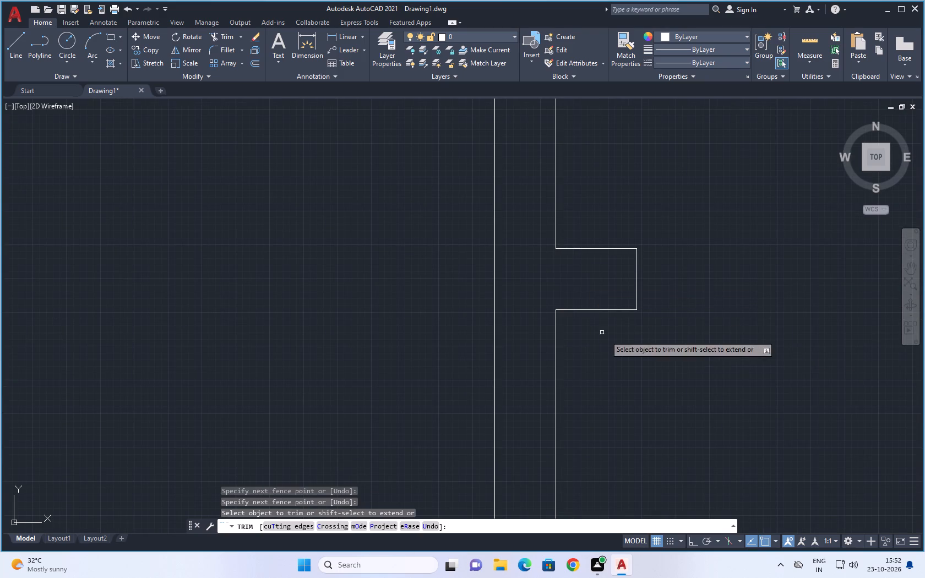
Trim the long vertical wall's faces where the southern horizontal wall joins from the west and the outer wall joins from the east.
scroll(667, 357, down, 5)
middle_drag(718, 377, 569, 352)
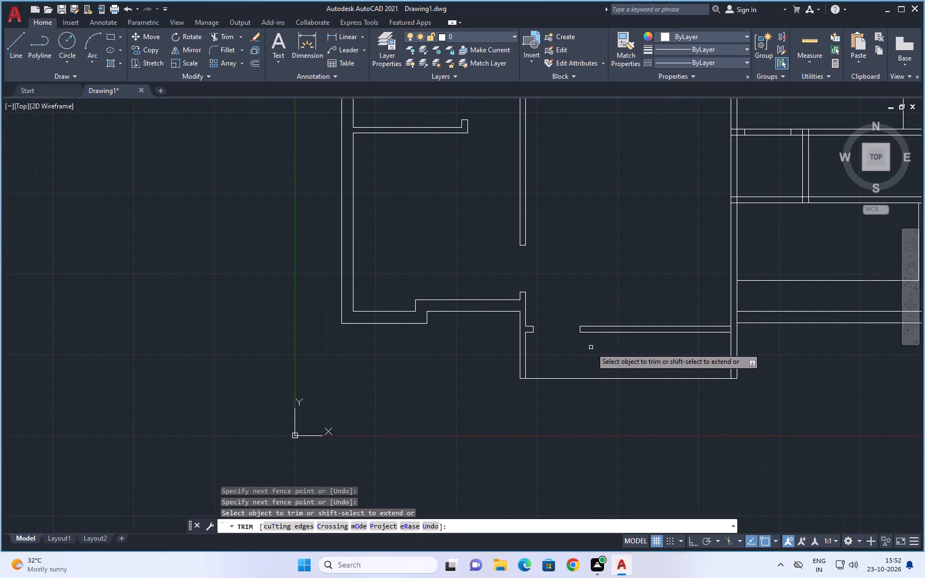
scroll(575, 350, down, 1)
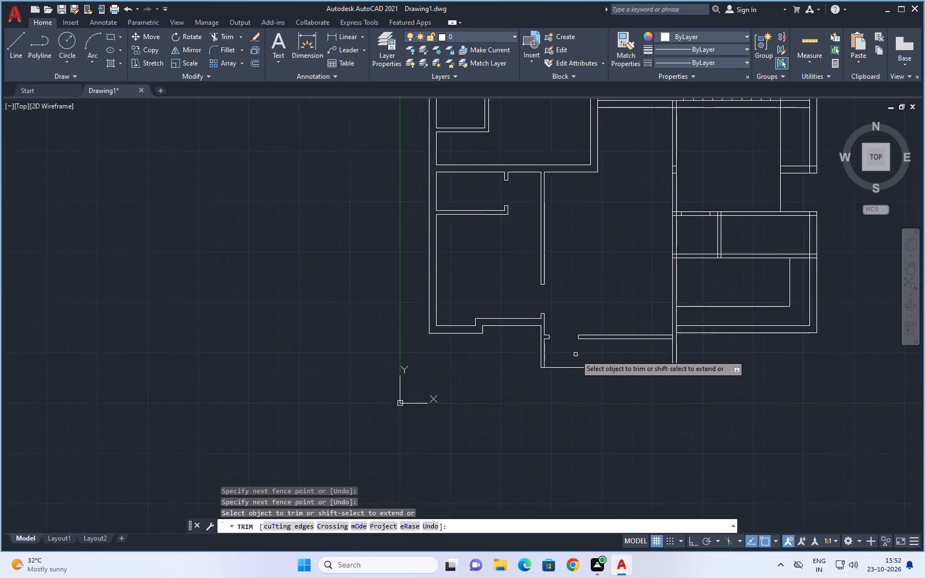
scroll(576, 355, down, 1)
middle_drag(696, 381, 612, 456)
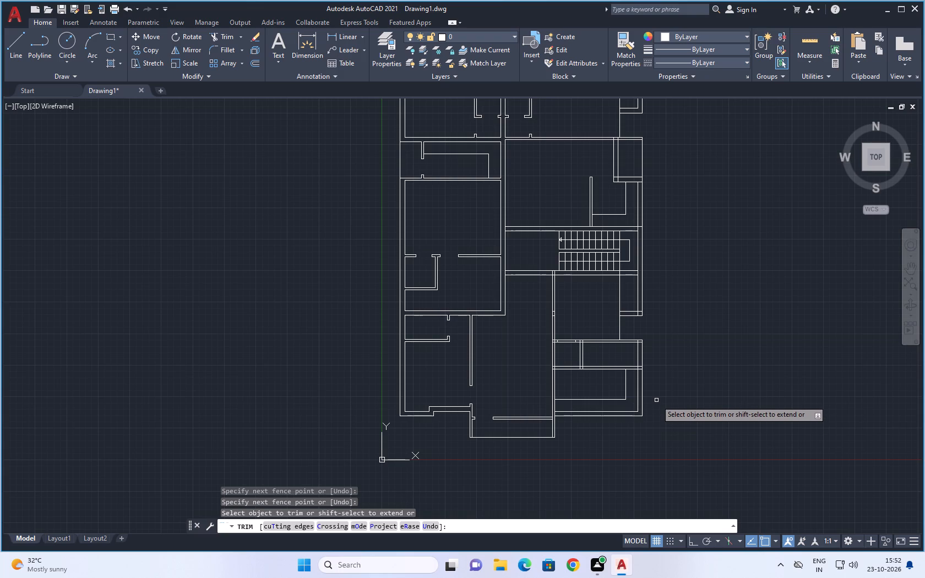
scroll(644, 432, up, 1)
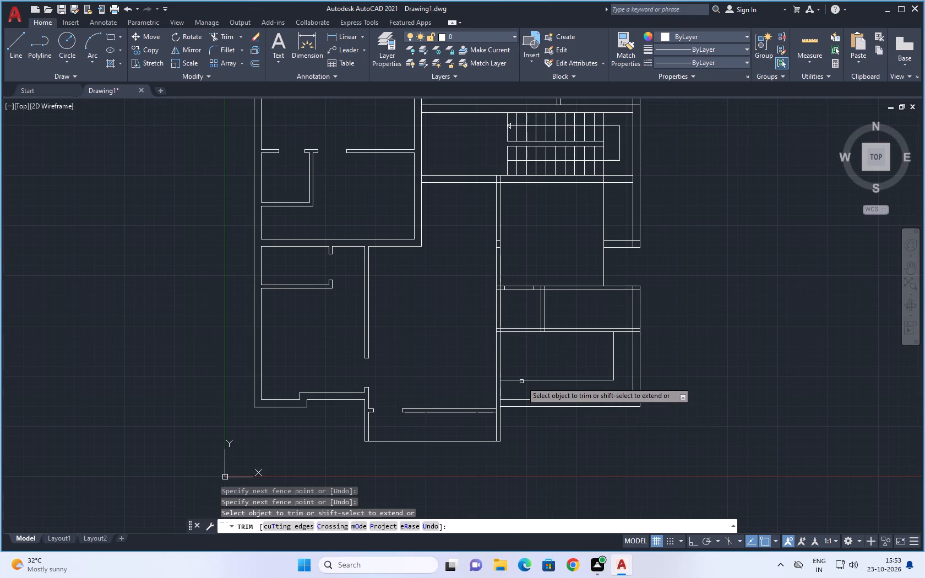
scroll(524, 350, up, 1)
middle_drag(527, 359, 548, 331)
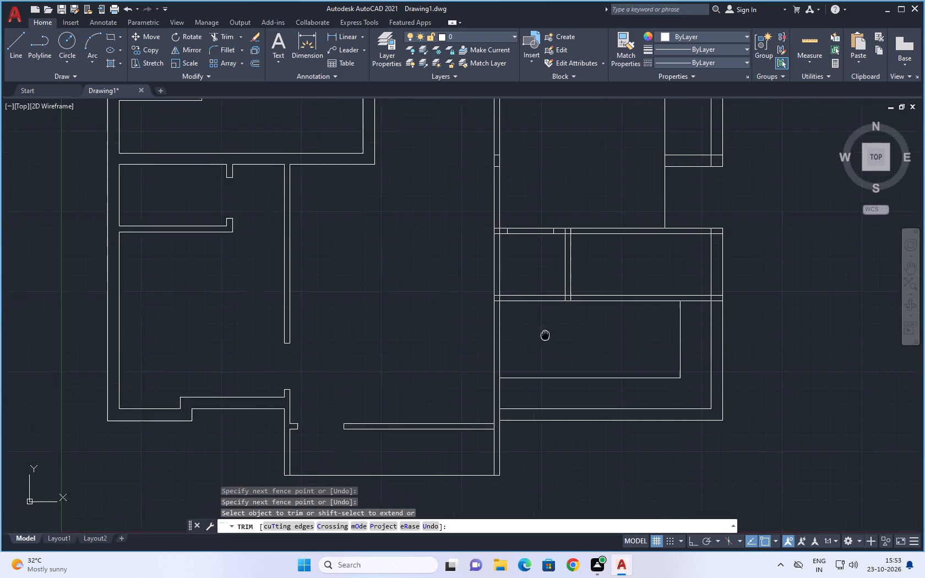
middle_drag(548, 331, 556, 320)
scroll(498, 423, up, 4)
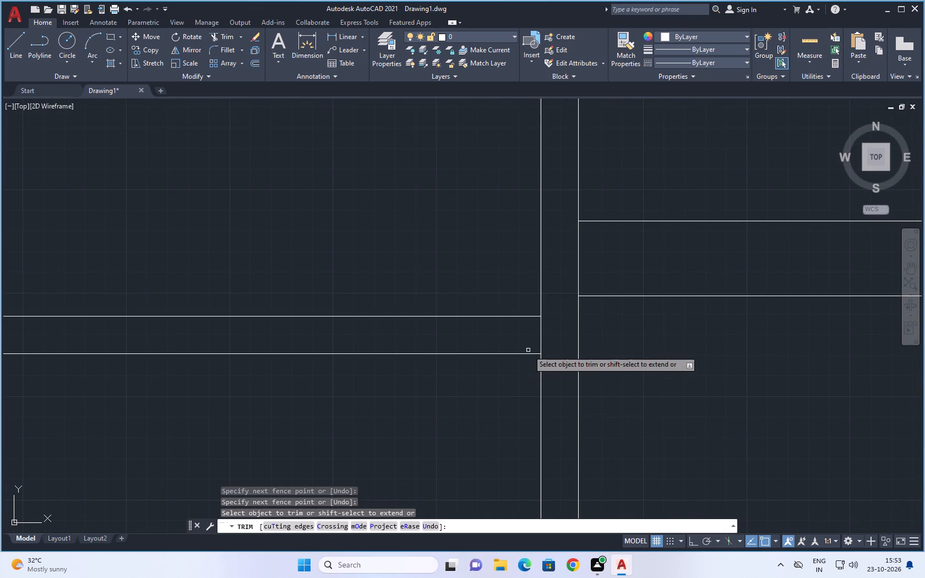
drag(537, 339, 556, 339)
scroll(623, 355, down, 3)
middle_drag(641, 375, 627, 477)
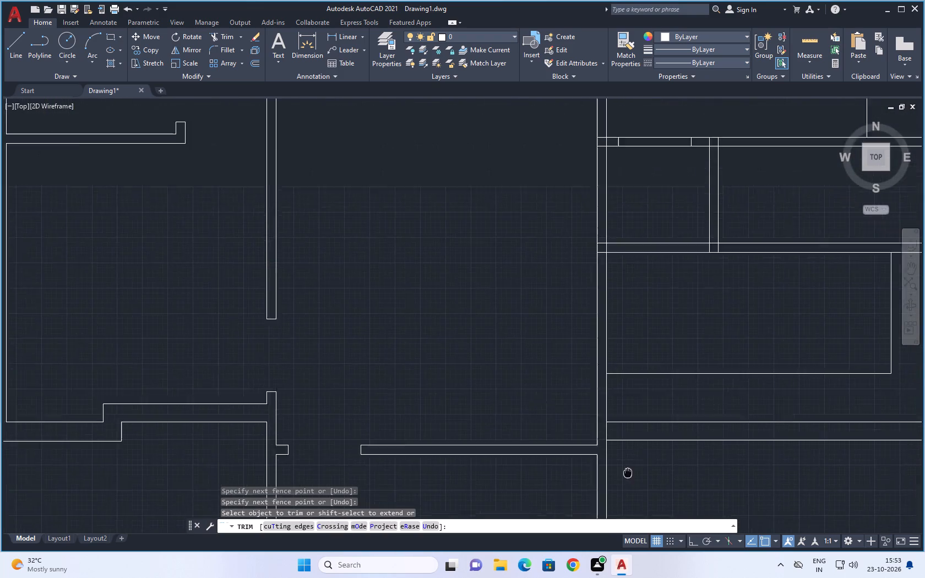
middle_drag(627, 477, 623, 487)
middle_drag(655, 417, 561, 416)
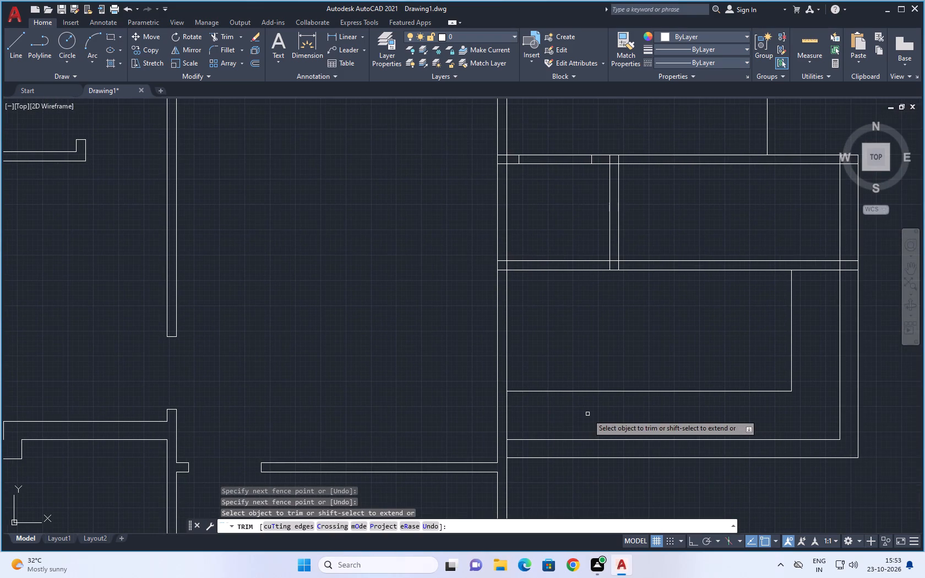
scroll(506, 447, up, 2)
drag(502, 447, 527, 450)
Trim away the lower horizontal partition west of the small room, and cut the marked door opening in the horizontal wall above.
scroll(556, 399, down, 2)
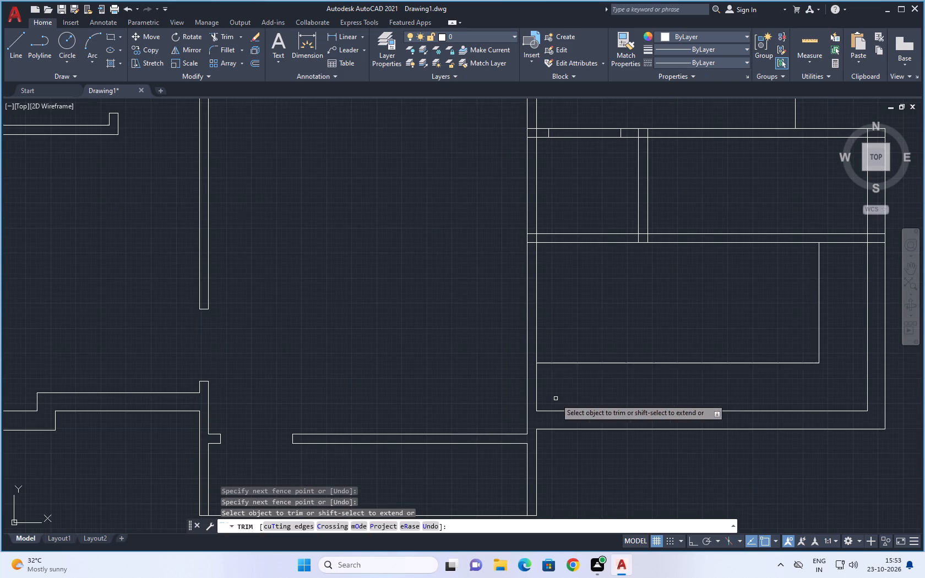
middle_drag(587, 319, 552, 481)
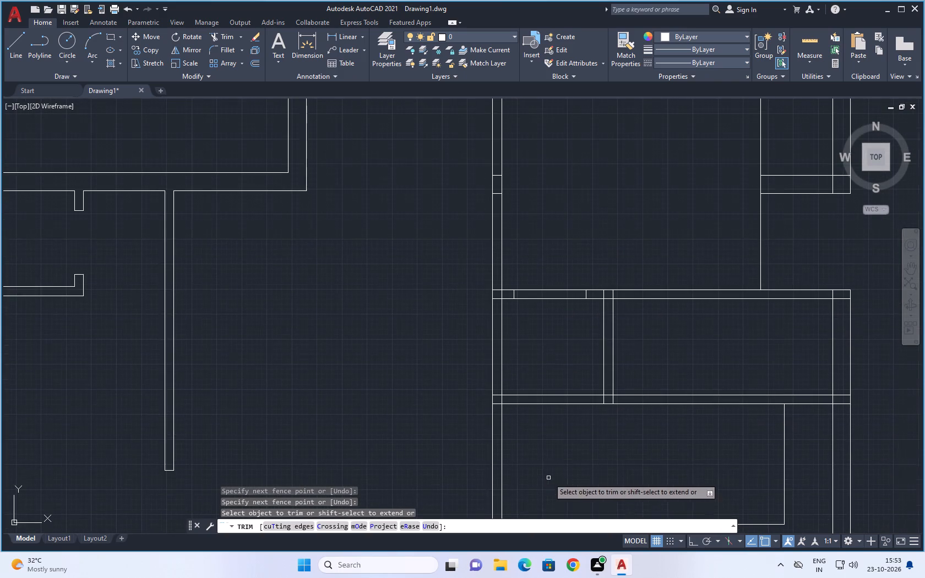
drag(558, 364, 558, 439)
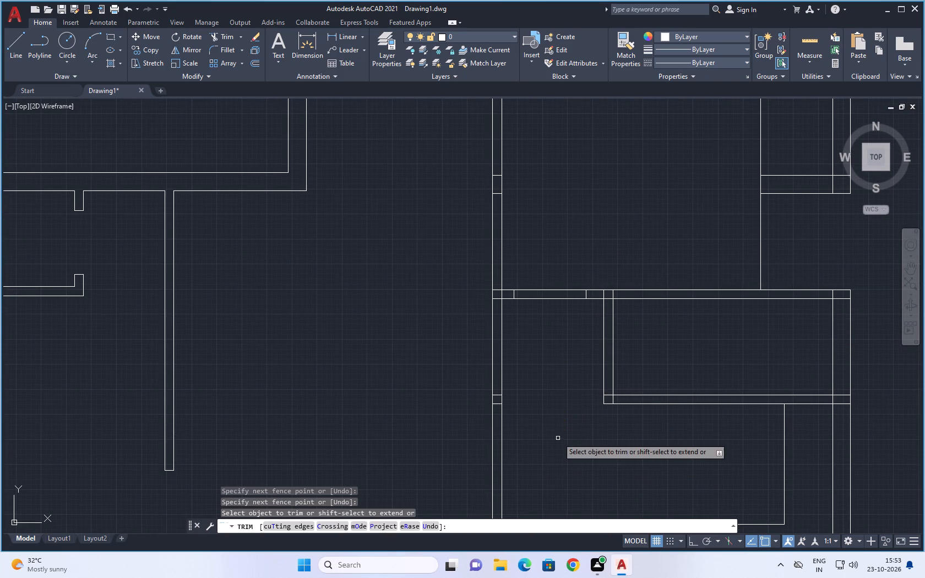
drag(548, 268, 548, 346)
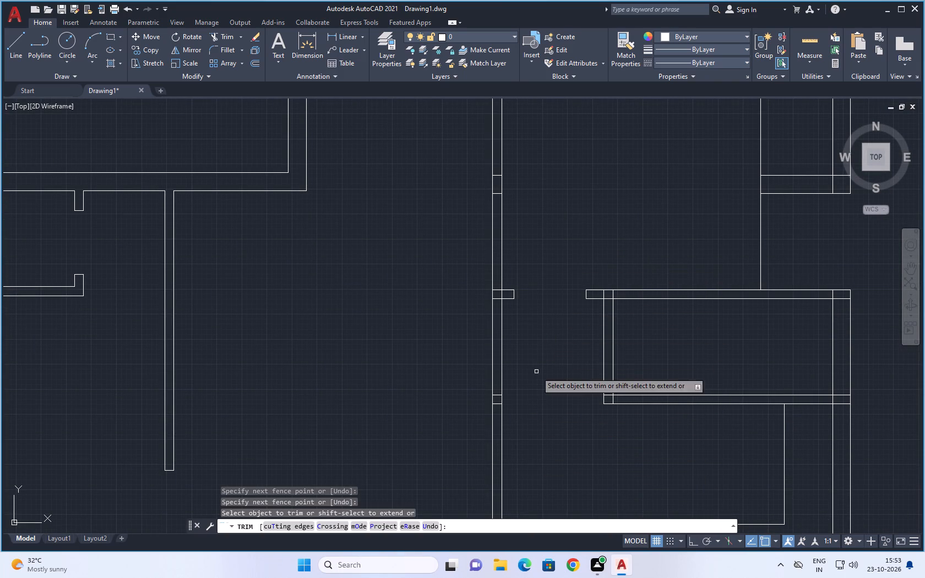
Cut the opening in the long vertical wall below the short stub, and trim the leftover cross line near its lower end.
middle_drag(535, 359, 522, 419)
scroll(512, 424, up, 1)
middle_drag(516, 421, 540, 336)
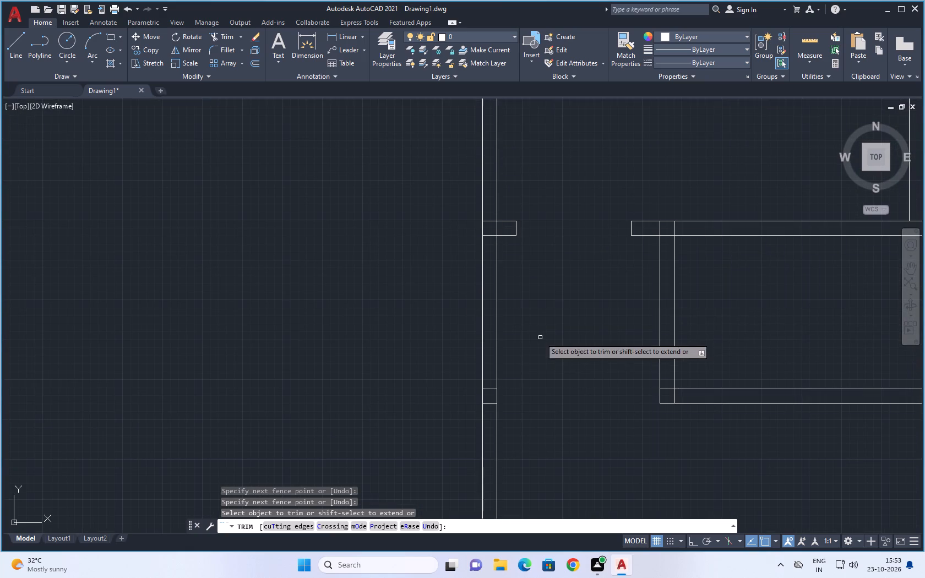
scroll(525, 350, up, 1)
drag(414, 315, 561, 315)
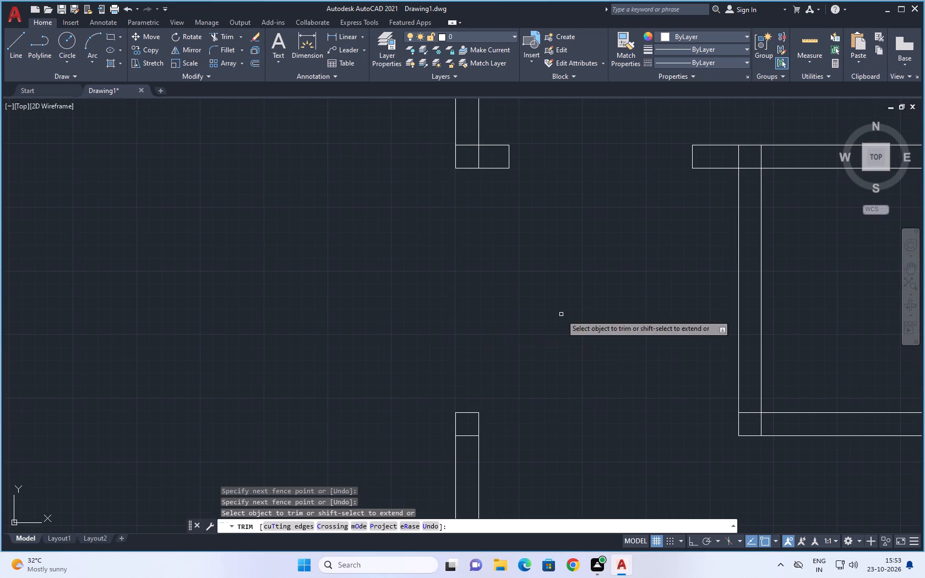
scroll(468, 436, up, 1)
drag(467, 418, 467, 445)
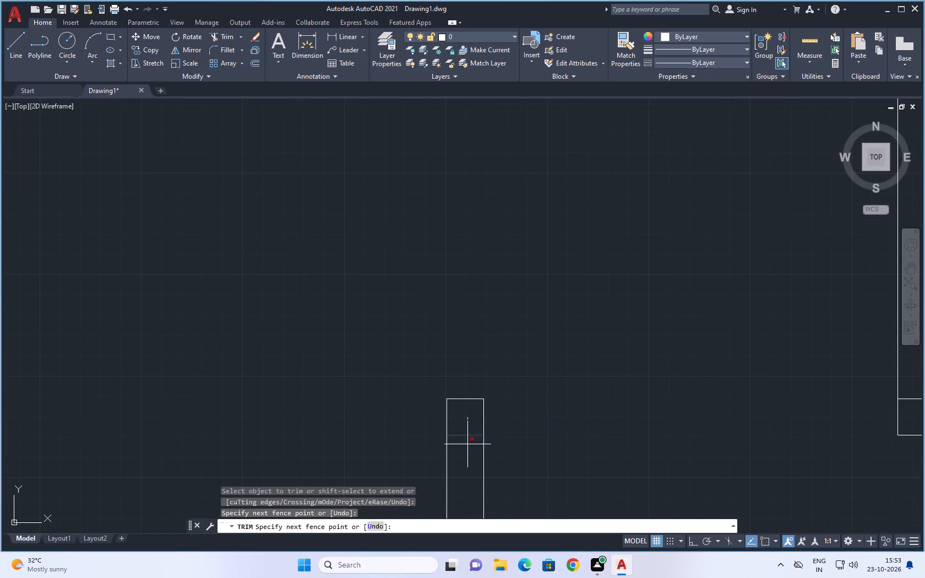
drag(467, 445, 467, 448)
Trim the overlapping lines where the short stub meets the vertical wall above the new opening.
scroll(565, 378, down, 2)
middle_drag(622, 397, 516, 402)
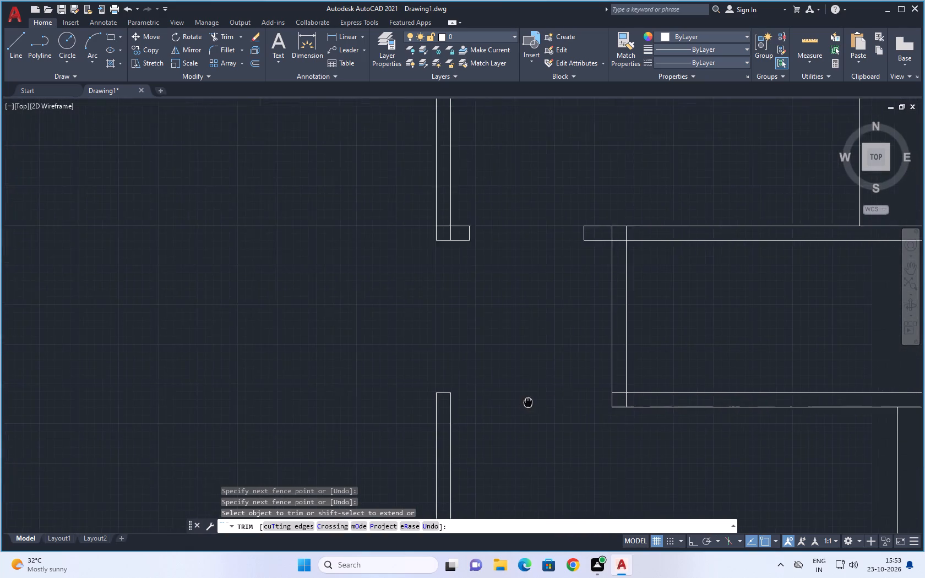
middle_drag(516, 402, 508, 402)
middle_drag(510, 351, 531, 487)
scroll(471, 373, up, 2)
drag(384, 330, 401, 369)
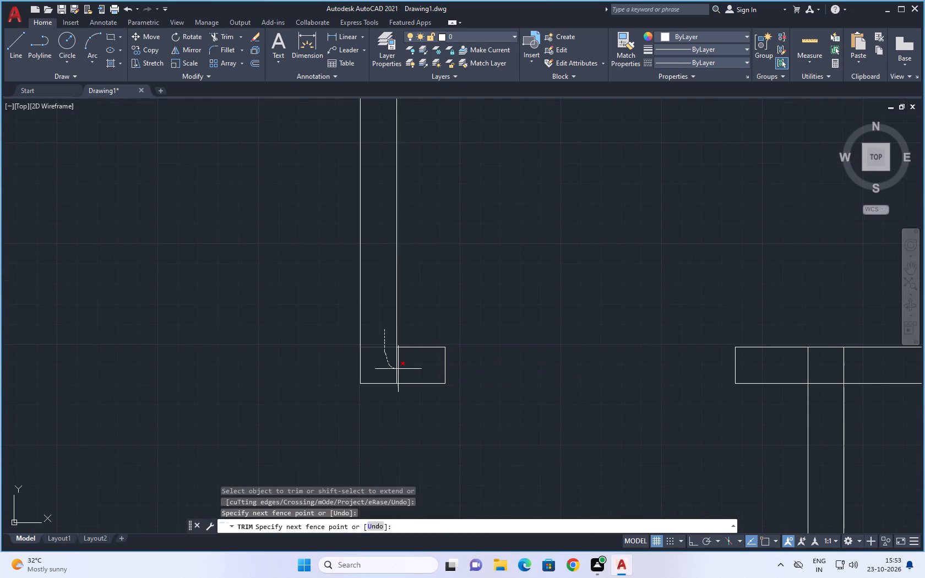
drag(401, 369, 416, 366)
Trim the overlapping lines where the small room's western partition meets its northern and southern walls.
drag(790, 363, 880, 357)
drag(880, 357, 885, 363)
scroll(761, 290, down, 2)
scroll(706, 290, down, 2)
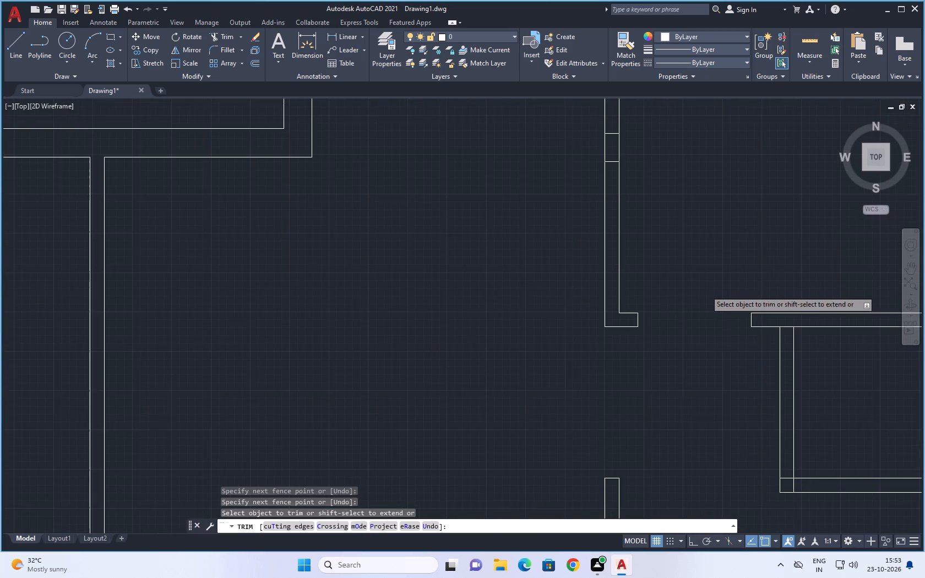
scroll(742, 325, up, 4)
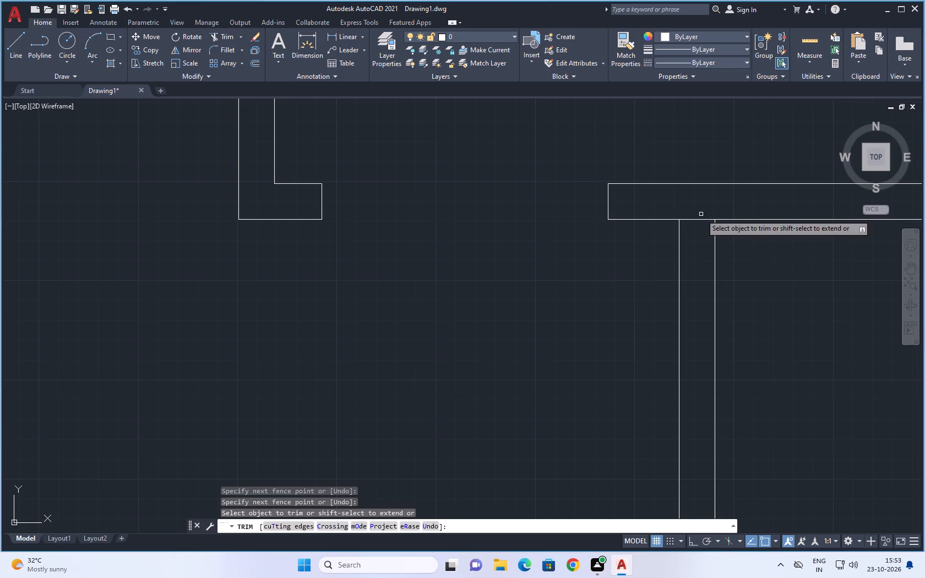
drag(701, 214, 700, 240)
scroll(753, 366, down, 3)
middle_drag(774, 394, 710, 318)
scroll(715, 397, up, 2)
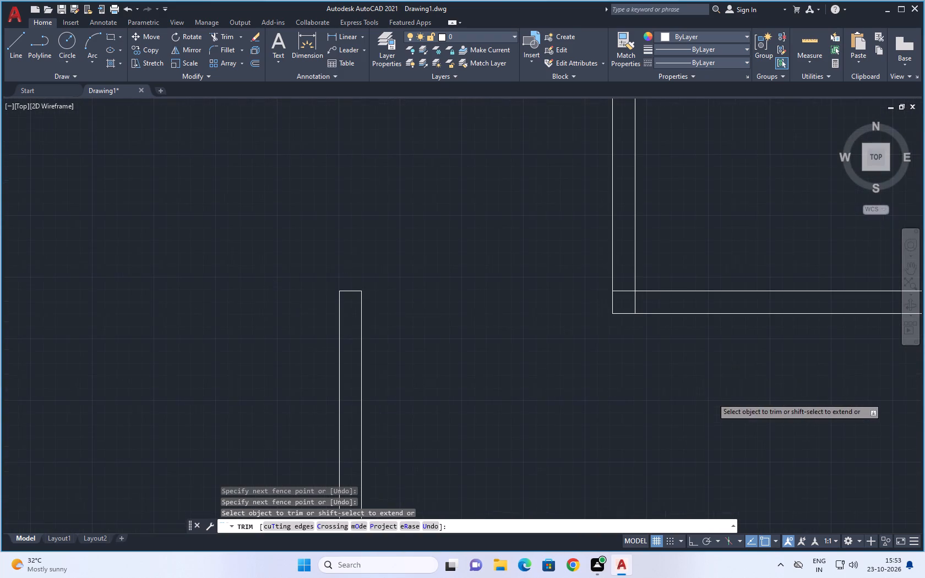
drag(625, 286, 655, 304)
Trim the crossing lines where the small room's southern wall joins the eastern outer wall.
scroll(670, 384, down, 1)
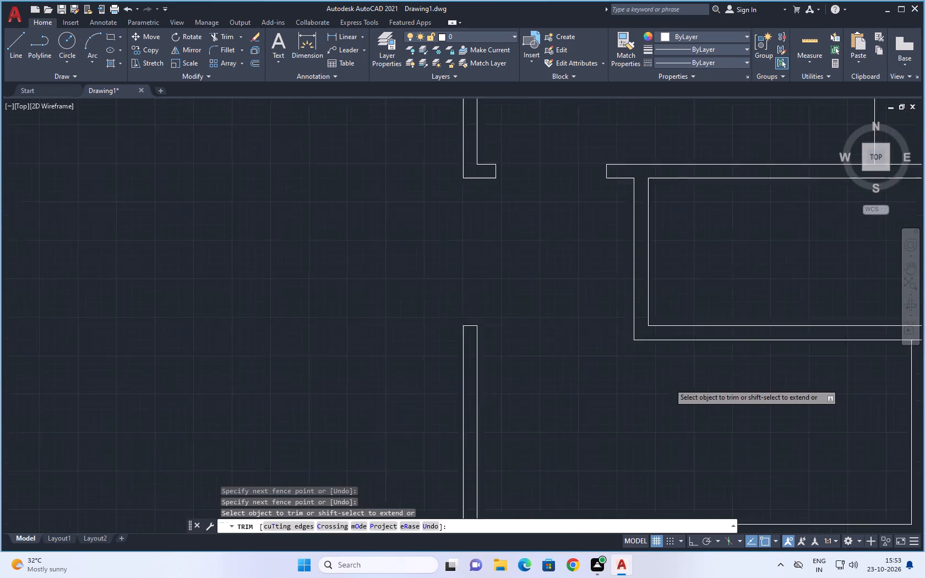
scroll(677, 390, down, 4)
middle_drag(694, 404, 610, 448)
scroll(657, 460, up, 3)
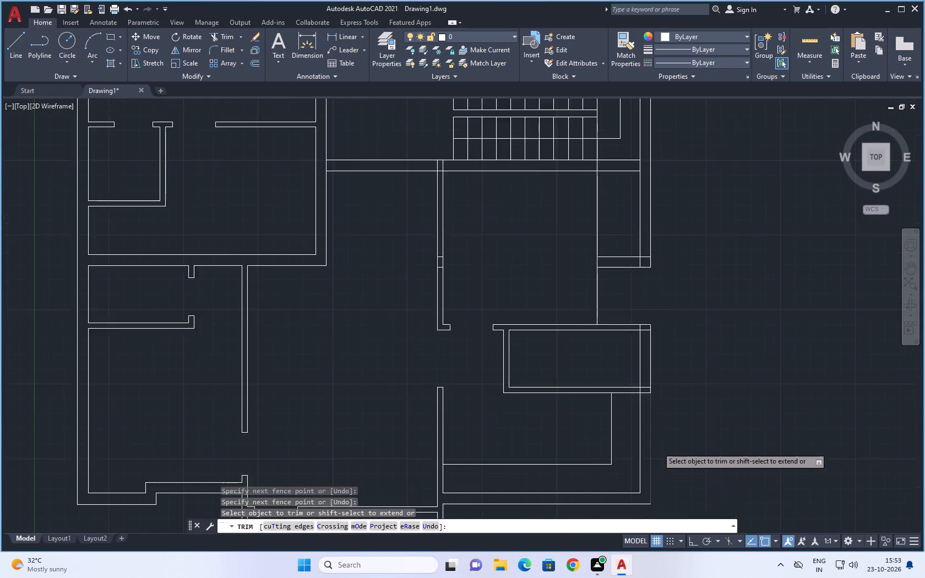
scroll(629, 433, up, 3)
middle_drag(663, 318, 651, 559)
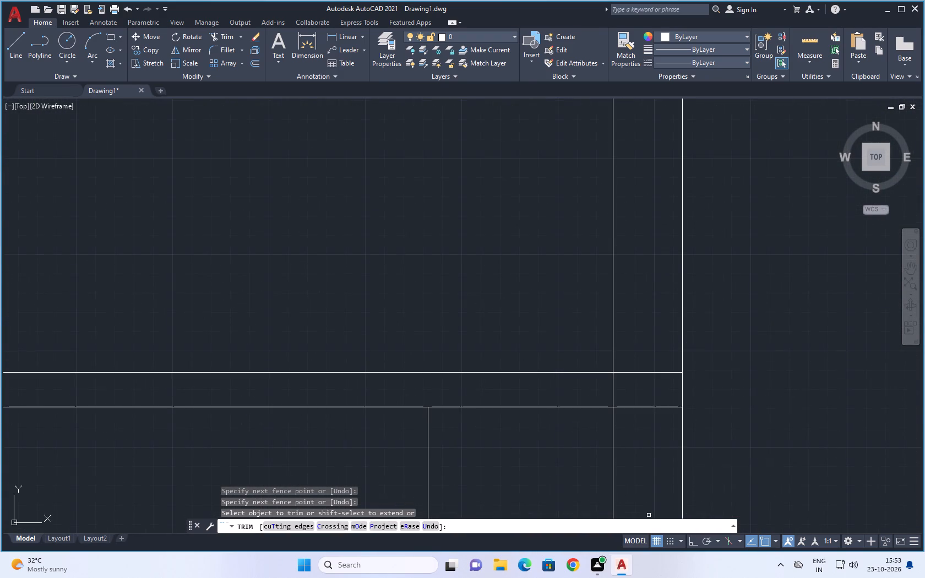
drag(647, 342, 646, 446)
drag(603, 391, 632, 389)
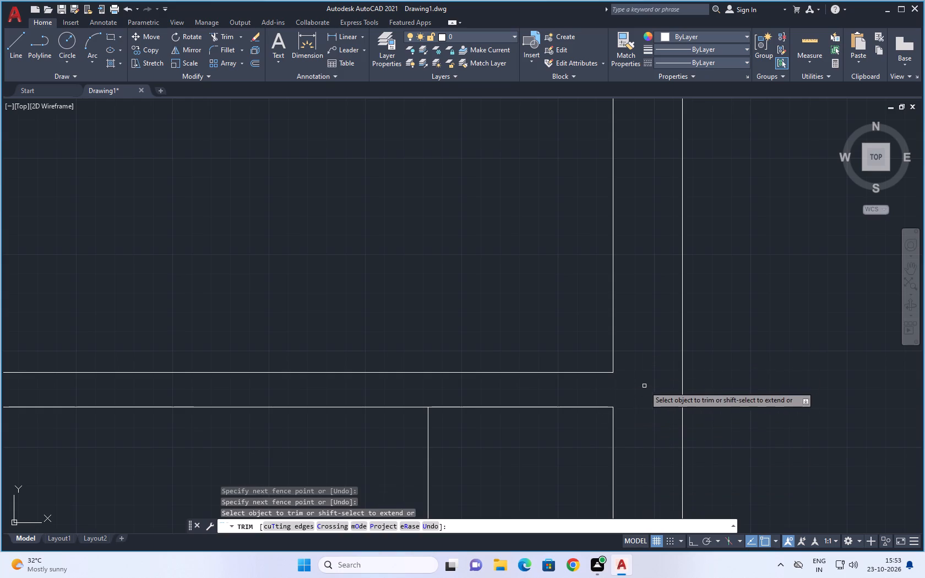
Trim the overlapping lines at the small room's northeastern corner, where its northern wall meets the outer wall.
scroll(646, 385, down, 2)
middle_drag(645, 381, 633, 577)
scroll(633, 577, up, 1)
drag(622, 428, 623, 428)
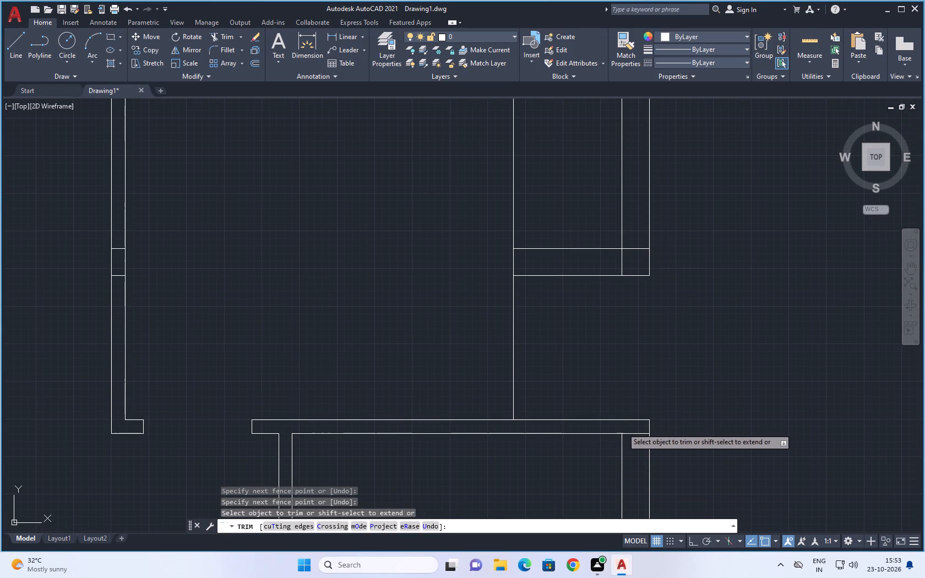
drag(623, 428, 638, 441)
drag(638, 435, 639, 430)
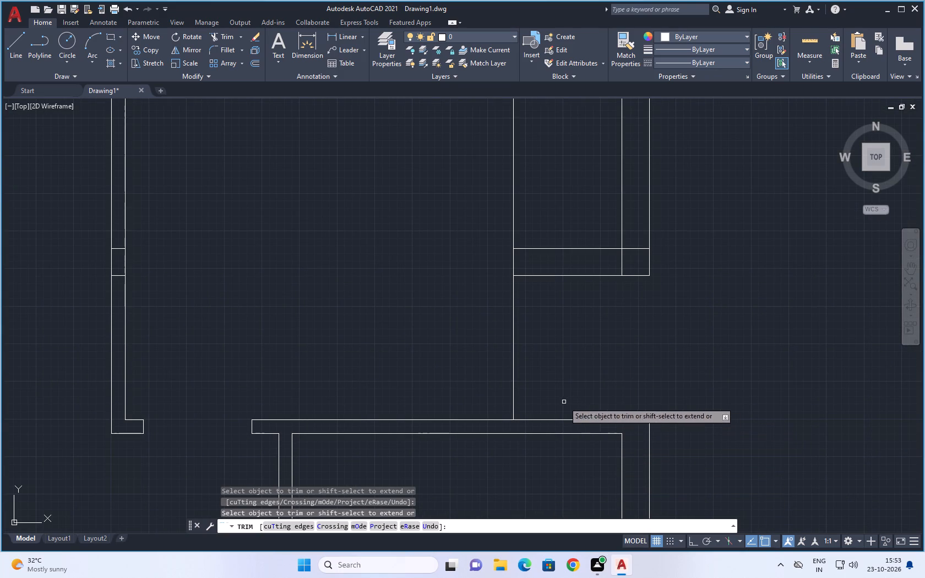
Trim the overlapping inner lines at the outer wall corner just north of the small room.
middle_drag(580, 345, 545, 553)
scroll(582, 476, up, 2)
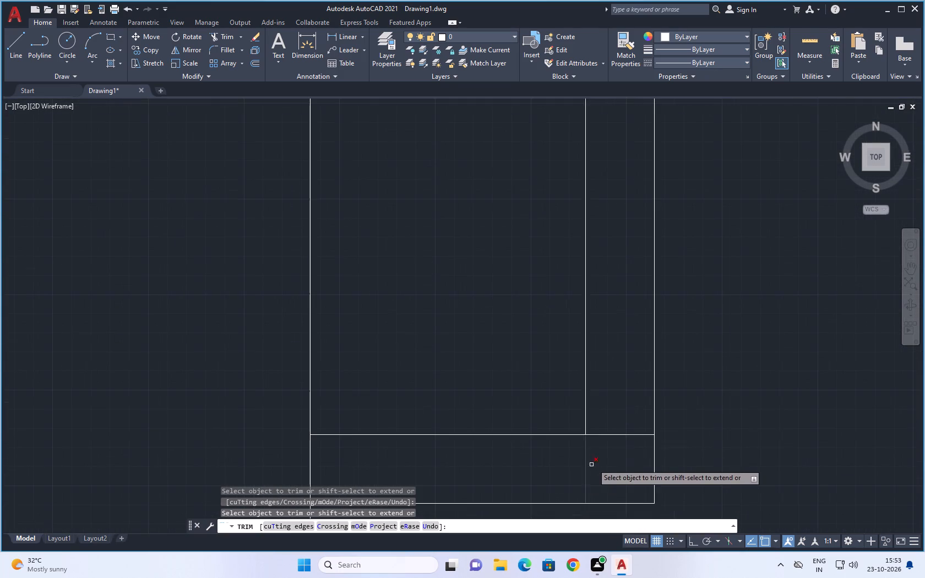
drag(615, 407, 572, 460)
Trim the overlapping lines where the vertical partition meets the horizontal wall south of the staircase.
scroll(601, 441, down, 4)
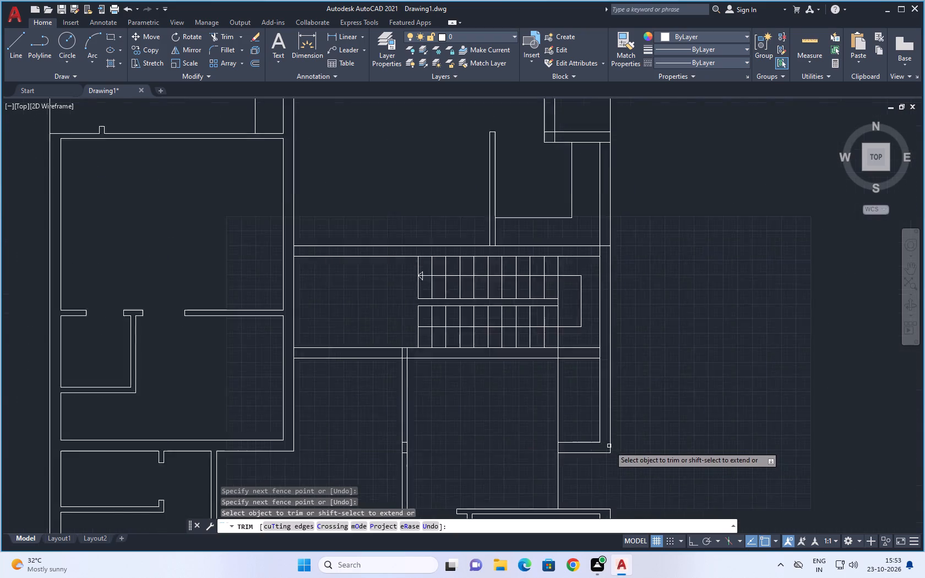
scroll(611, 446, down, 1)
middle_drag(641, 422, 696, 455)
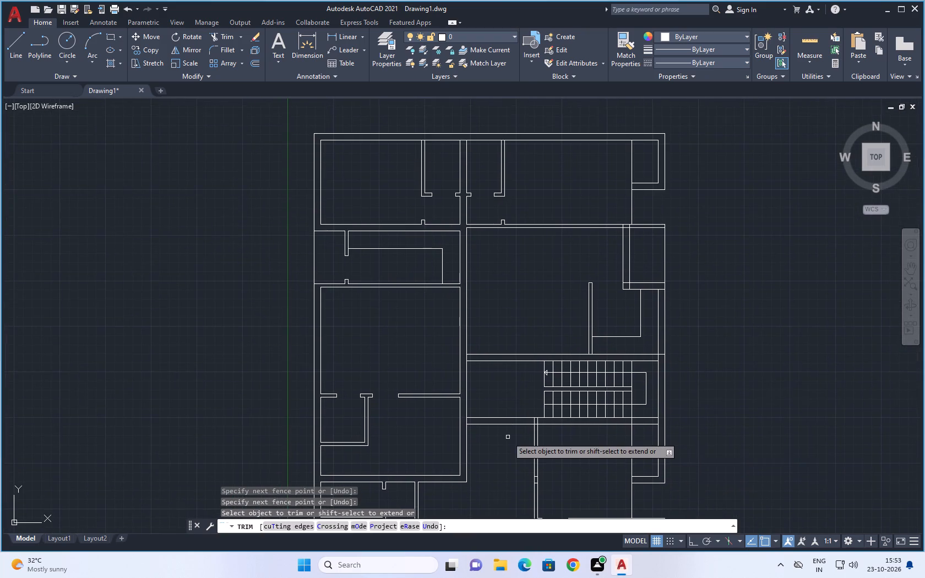
scroll(508, 437, up, 3)
middle_drag(547, 434, 469, 538)
scroll(518, 483, up, 1)
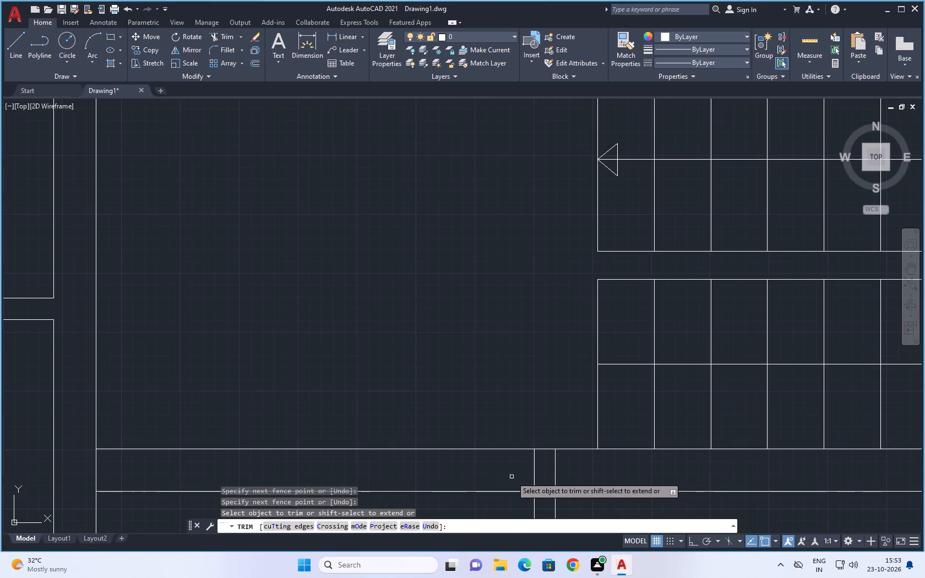
drag(516, 471, 606, 478)
scroll(671, 525, down, 2)
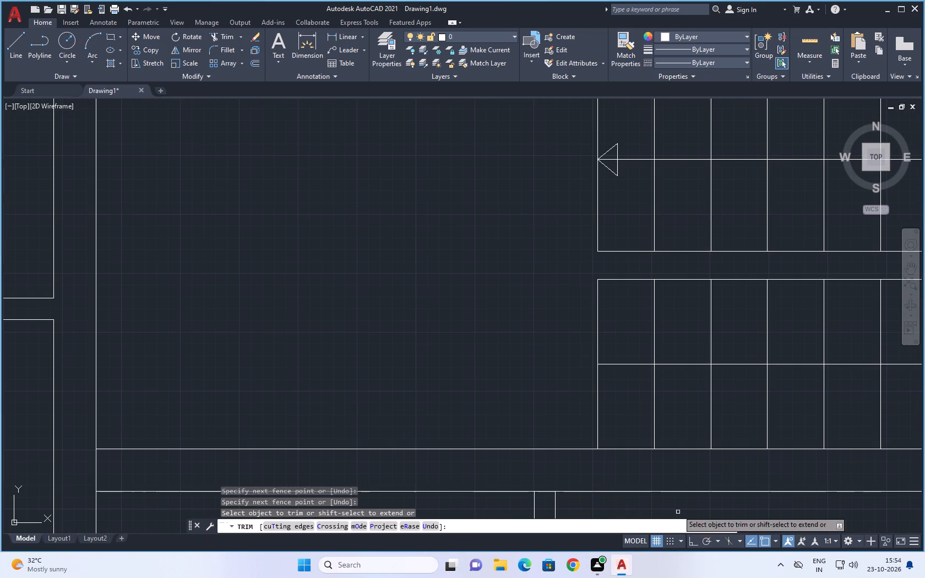
scroll(722, 504, down, 2)
middle_drag(753, 503, 445, 467)
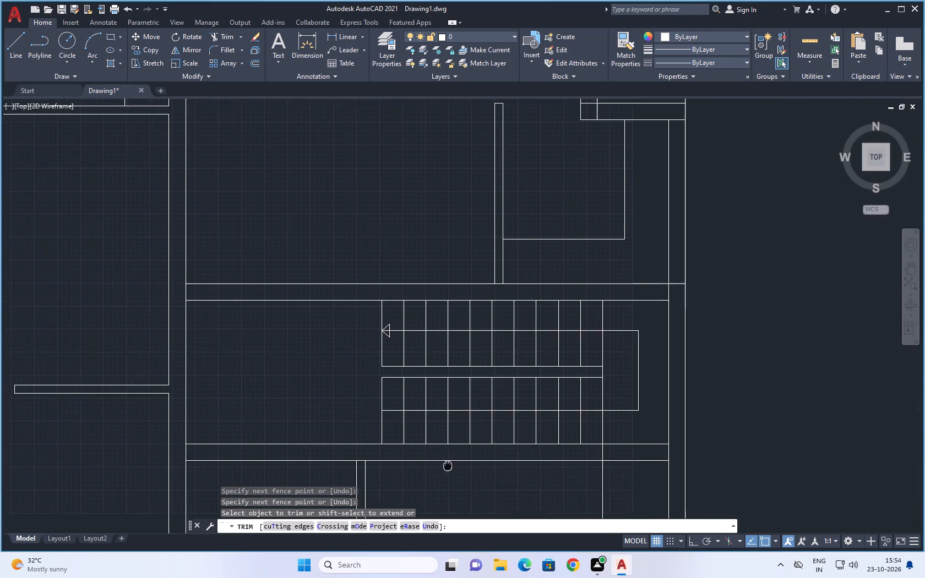
scroll(363, 472, up, 3)
drag(335, 423, 335, 444)
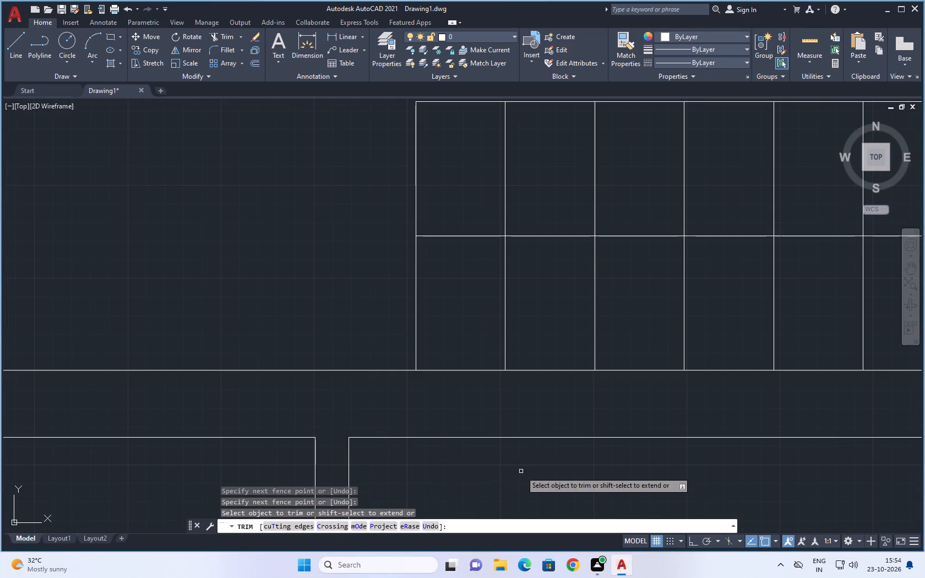
scroll(526, 475, down, 2)
middle_drag(584, 475, 391, 456)
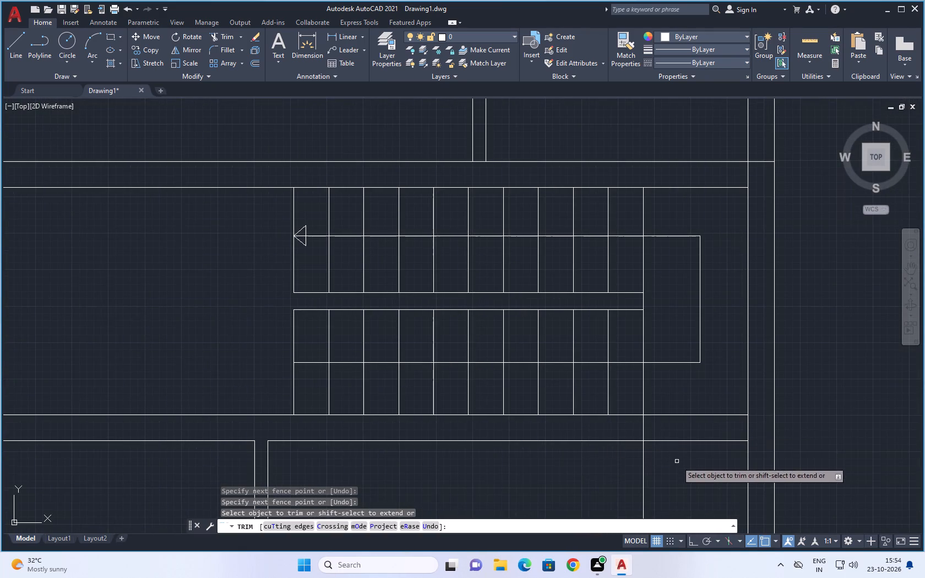
Trim the vertical line where it crosses the horizontal wall just south of the staircase's eastern end.
scroll(677, 462, down, 2)
middle_drag(679, 481, 634, 350)
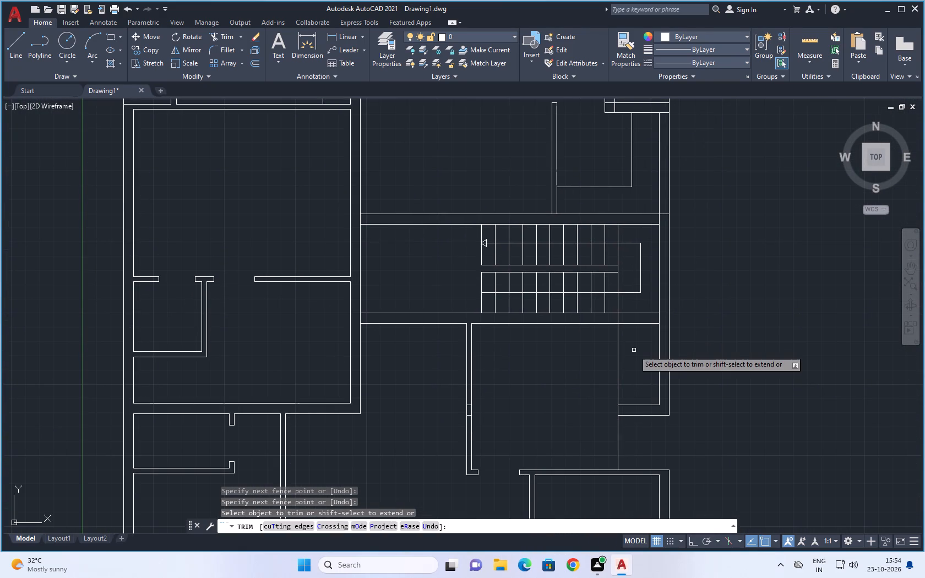
middle_drag(634, 350, 614, 389)
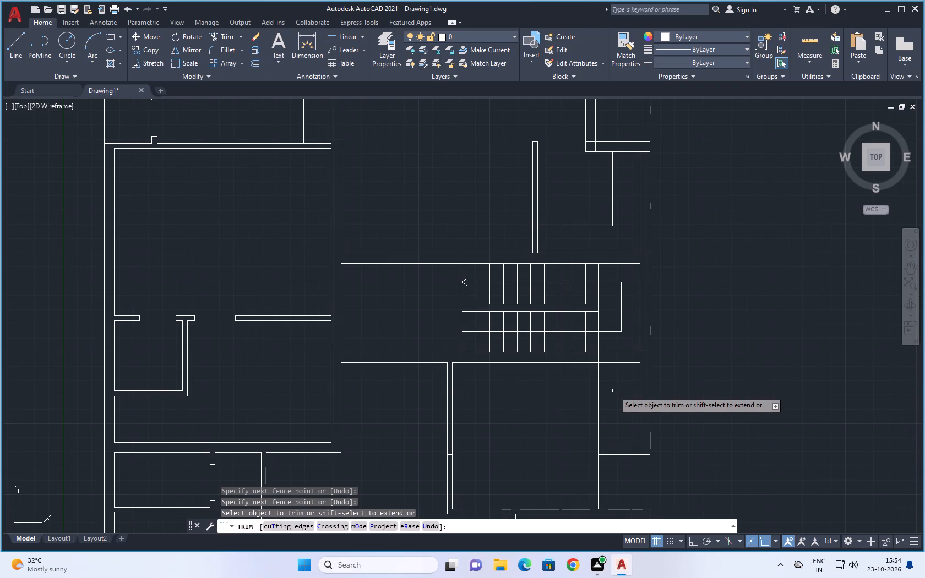
scroll(598, 364, up, 1)
drag(594, 351, 603, 351)
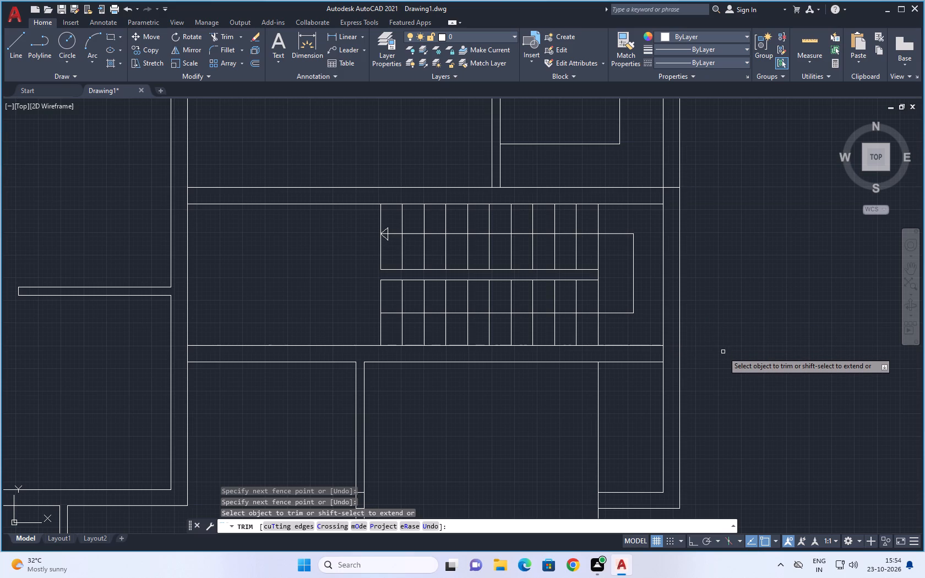
Trim the overlapping inner lines at the southwestern corner of the small eastern room north of the staircase.
scroll(721, 357, down, 1)
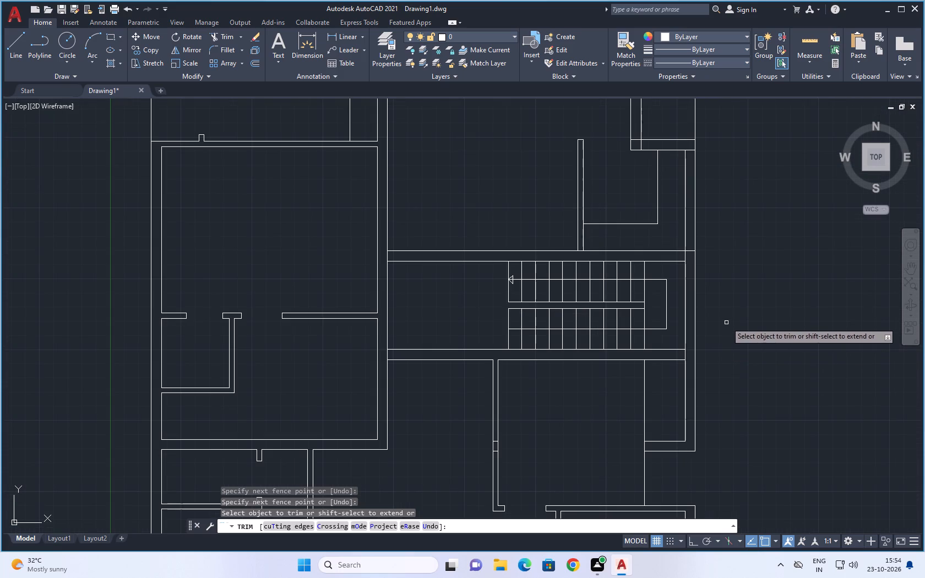
middle_drag(726, 321, 723, 424)
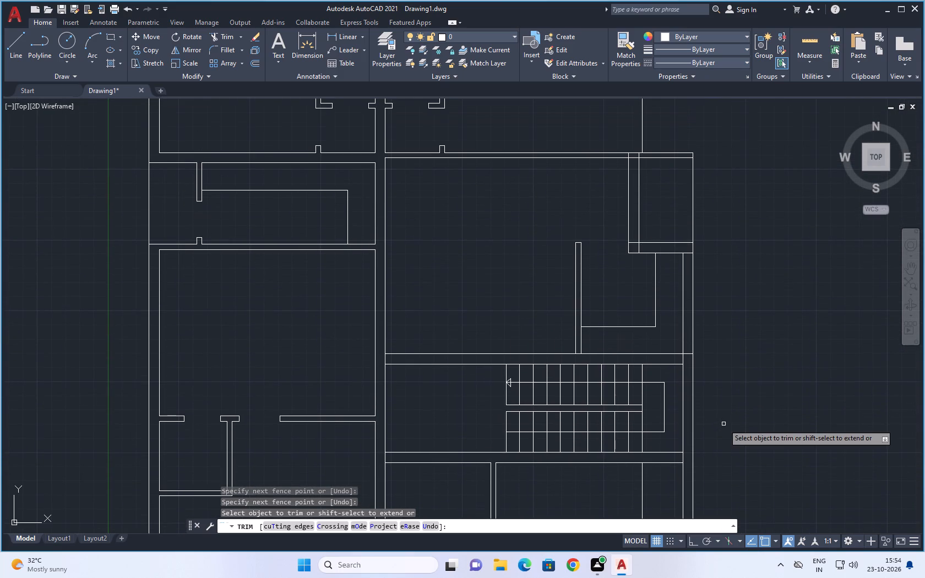
middle_drag(717, 357, 722, 459)
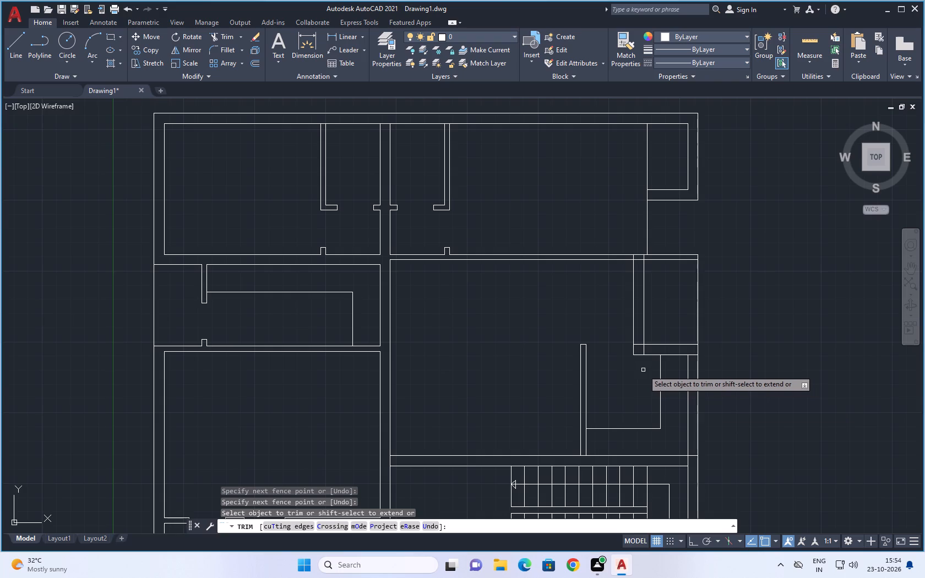
middle_drag(639, 367, 627, 408)
scroll(627, 400, up, 3)
drag(623, 336, 654, 377)
Review the whole floor plan for wall junctions that still need cleanup, and end the Trim command.
scroll(672, 326, down, 4)
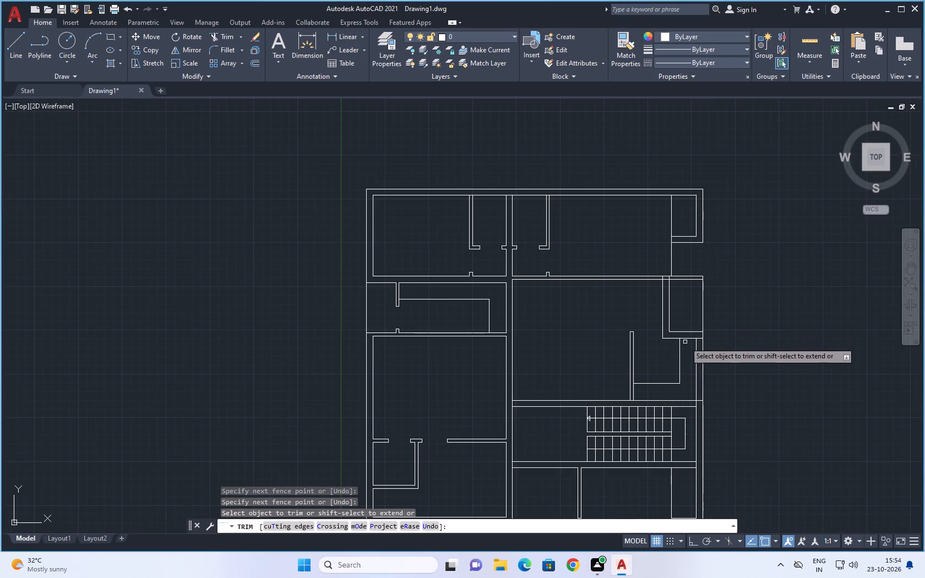
middle_drag(737, 282, 729, 317)
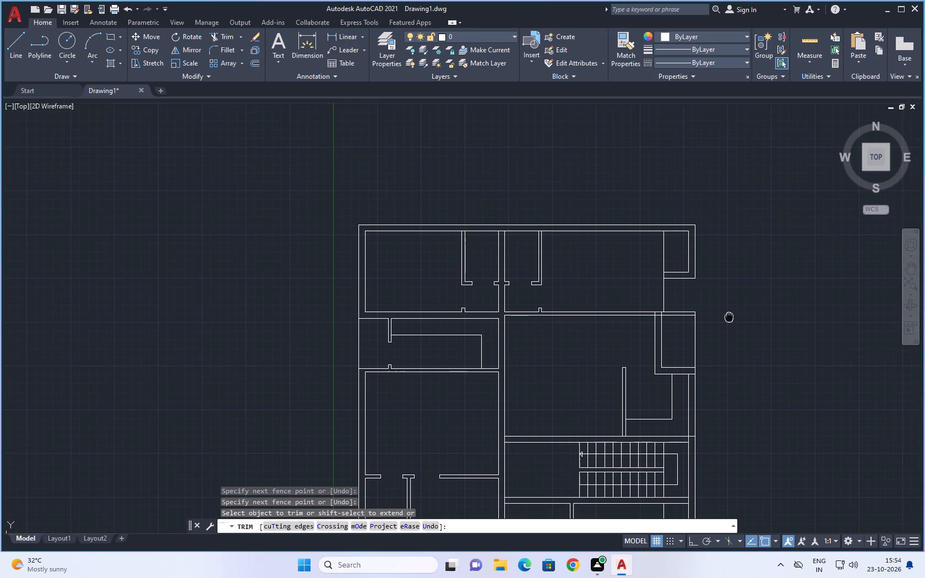
middle_drag(729, 317, 748, 254)
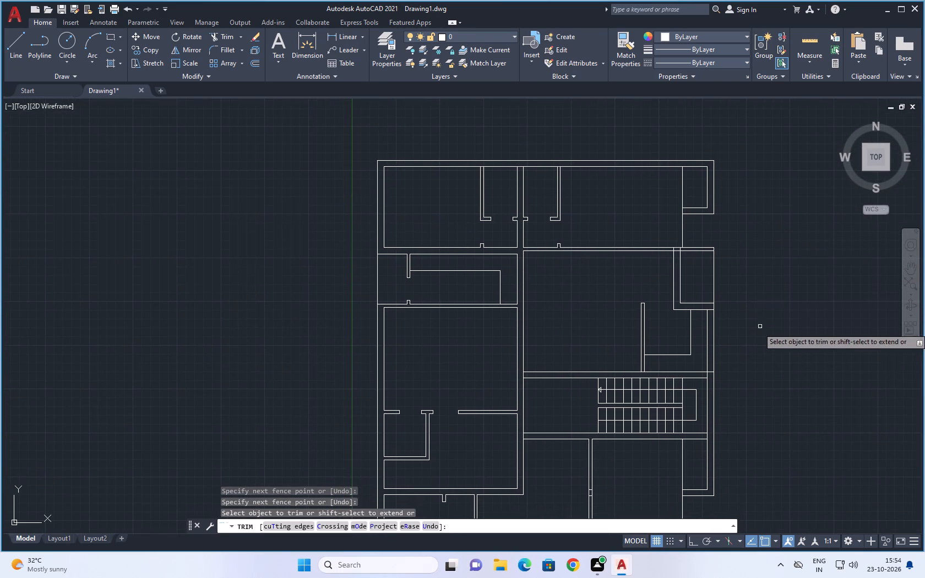
middle_drag(770, 346, 758, 243)
scroll(766, 347, down, 1)
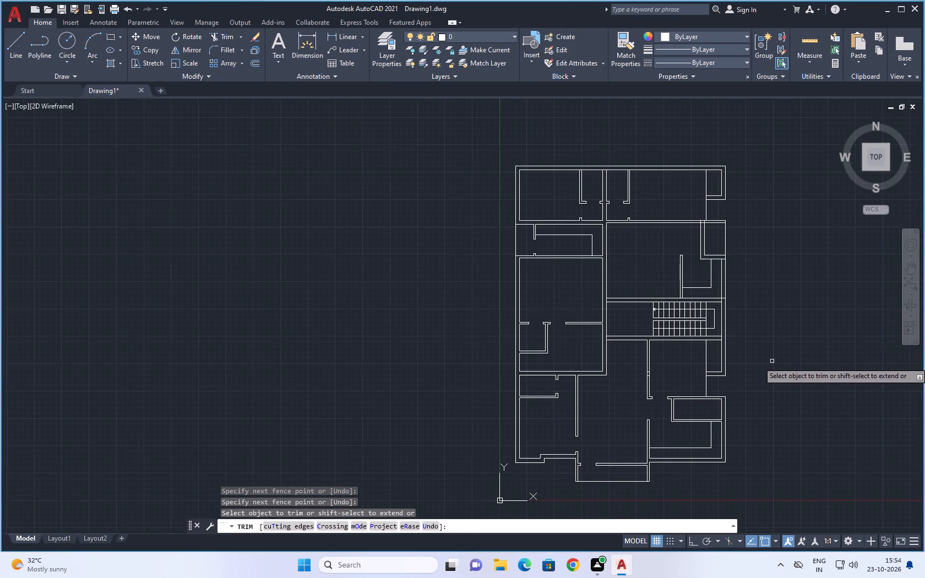
middle_drag(765, 357, 730, 310)
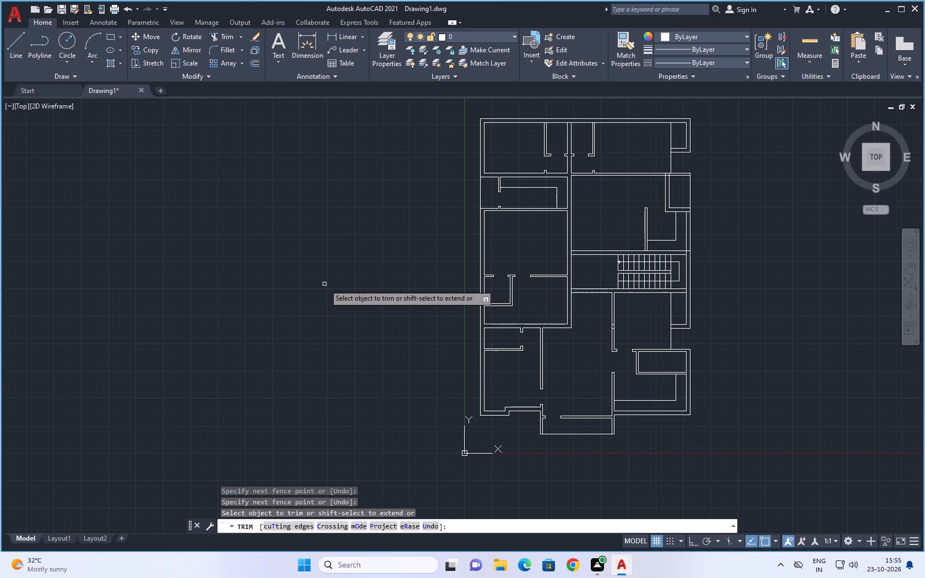
middle_drag(717, 270, 701, 274)
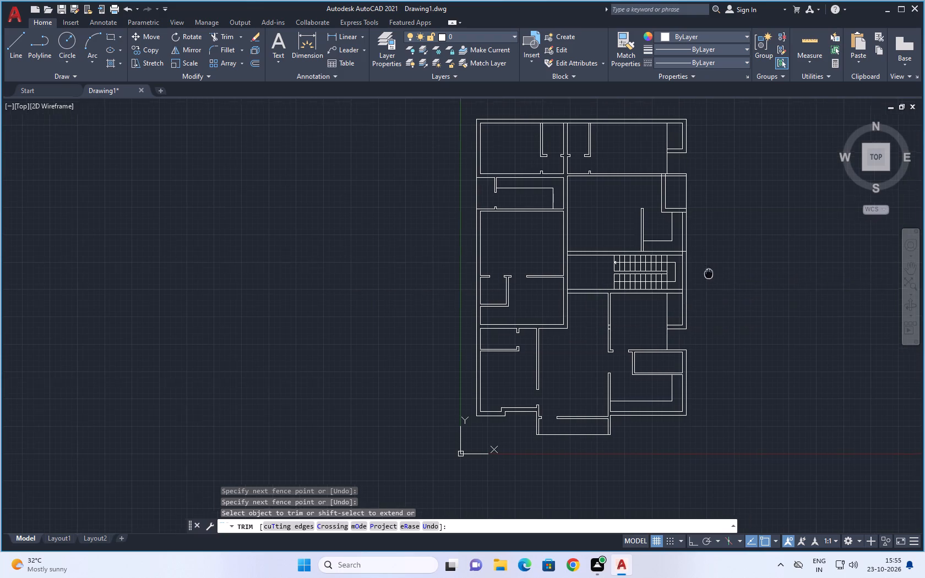
middle_drag(701, 274, 641, 285)
key(Escape)
key(Escape)
Draw a 9" horizontal line across the wall thickness at the southwestern corner of the small eastern room north of the staircase.
click(10, 46)
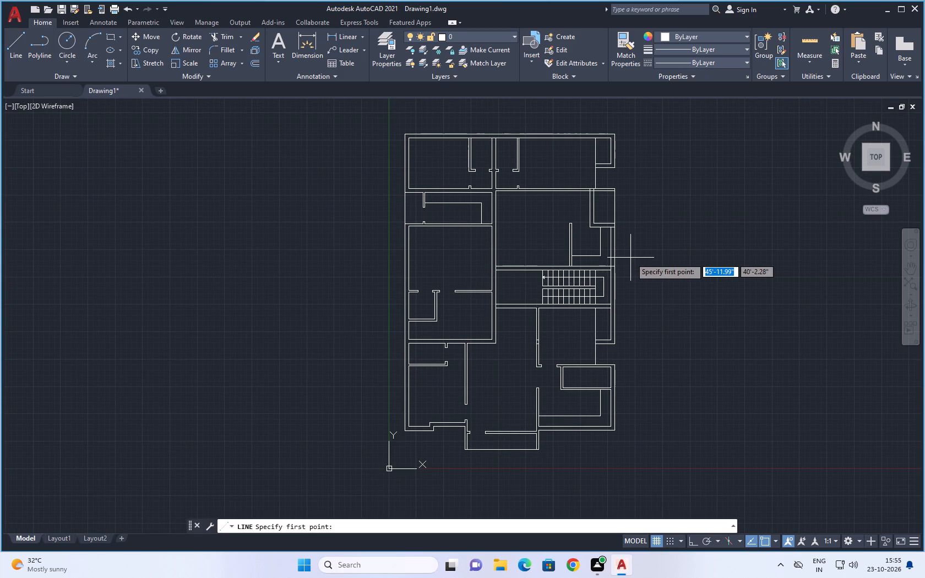
scroll(627, 242, up, 1)
middle_drag(646, 214, 622, 300)
scroll(552, 306, up, 4)
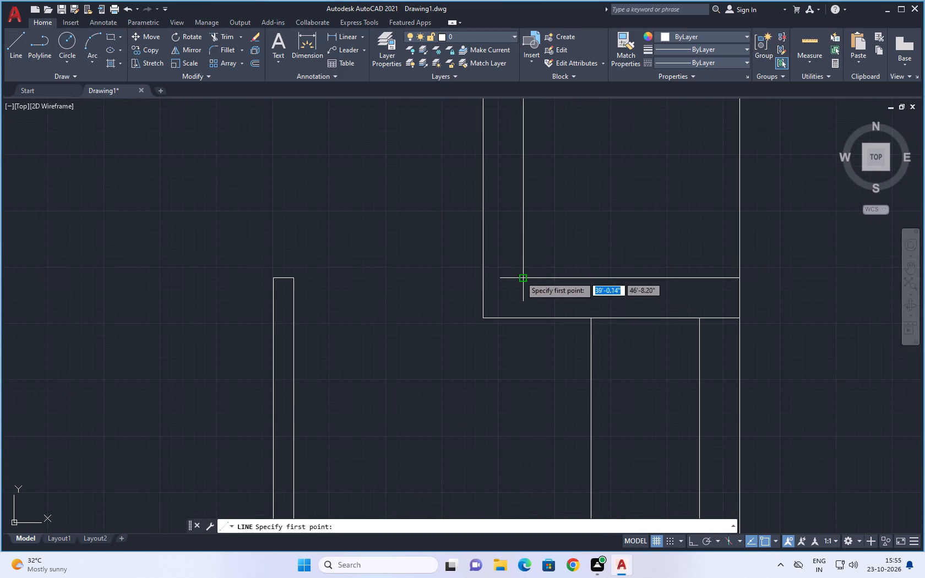
click(524, 277)
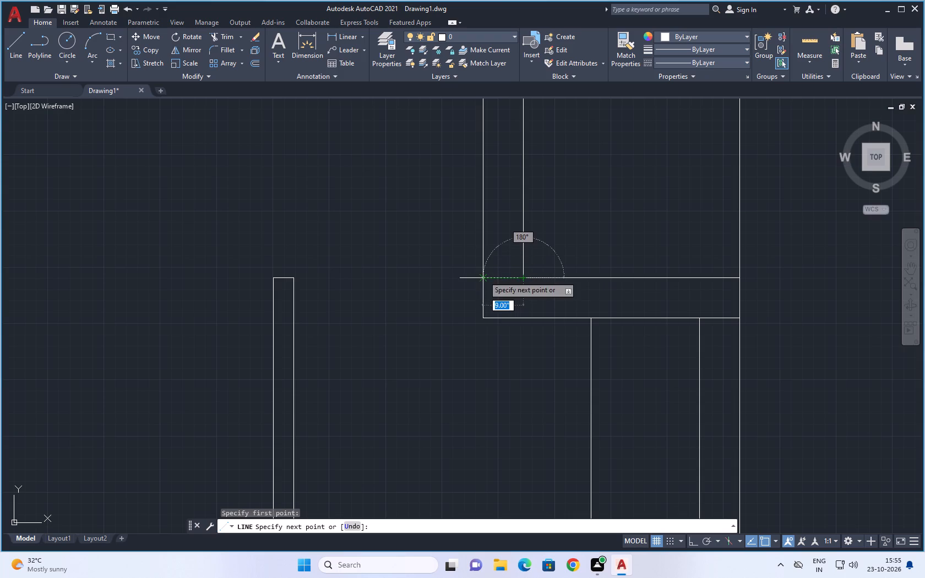
click(483, 276)
key(Escape)
Draw a short line closing the gap where the small southeastern room's western wall meets its northern wall.
scroll(401, 303, down, 4)
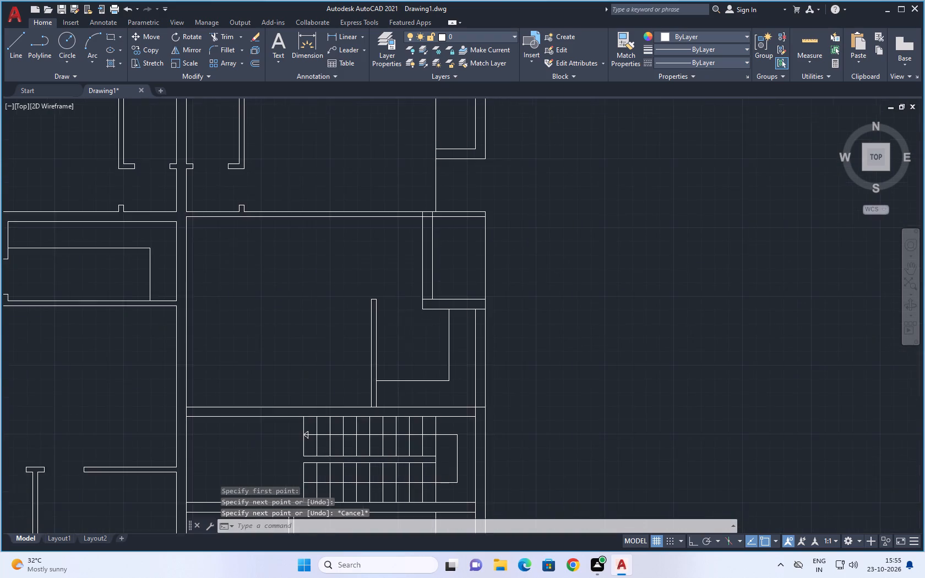
middle_drag(415, 347, 461, 266)
middle_drag(570, 342, 560, 187)
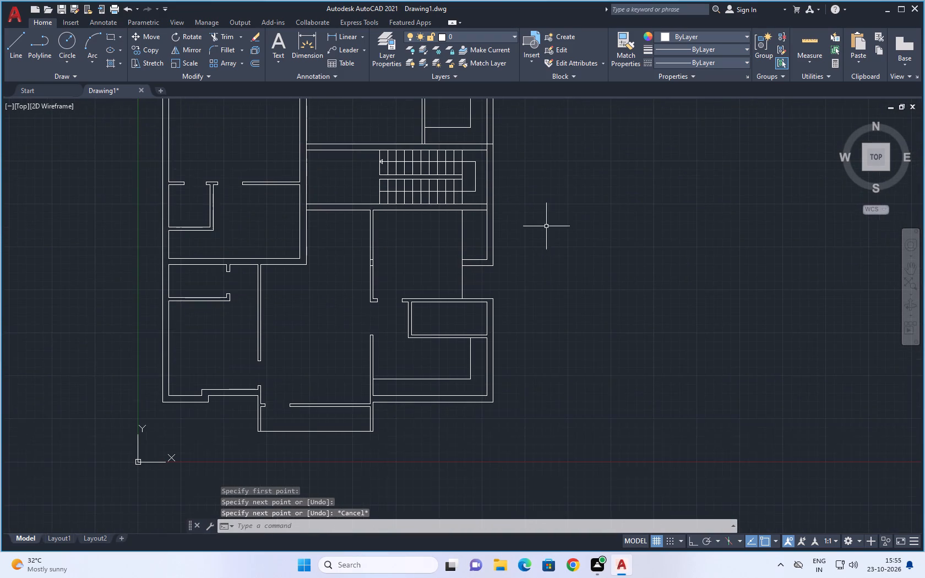
scroll(418, 304, up, 6)
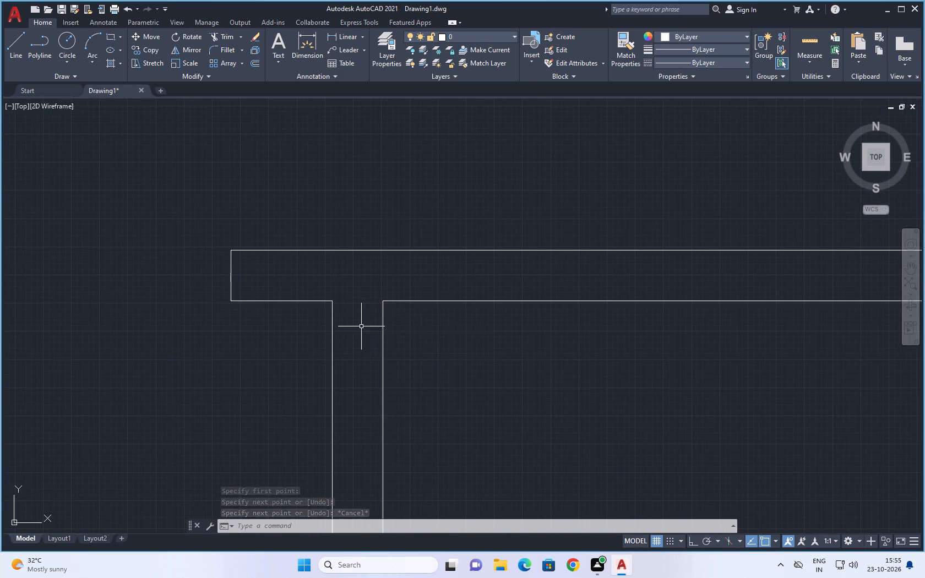
key(space)
click(332, 301)
click(387, 299)
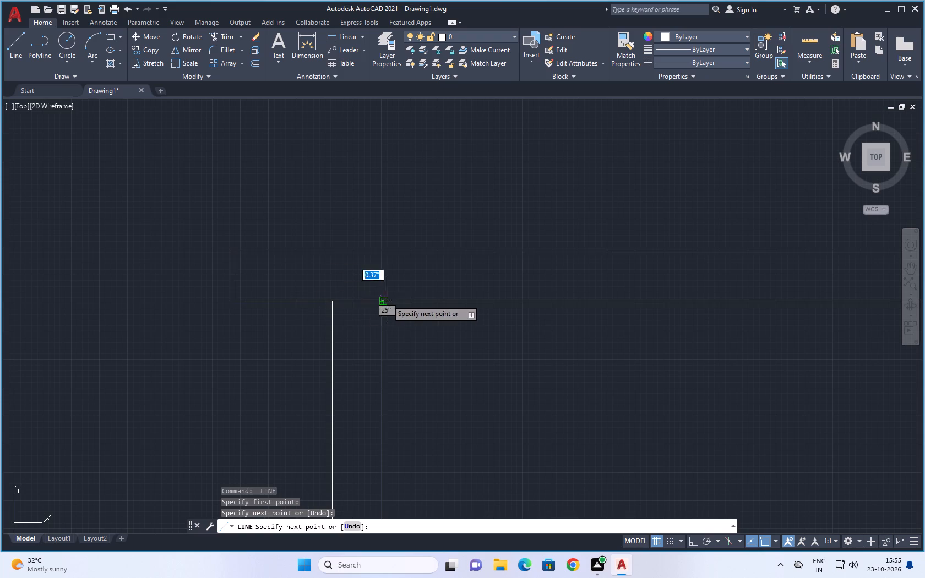
key(Escape)
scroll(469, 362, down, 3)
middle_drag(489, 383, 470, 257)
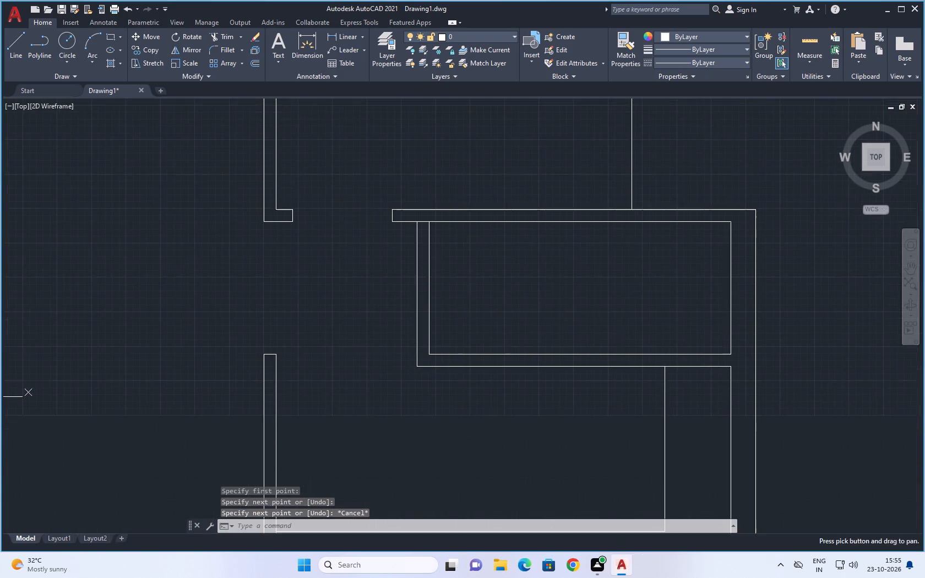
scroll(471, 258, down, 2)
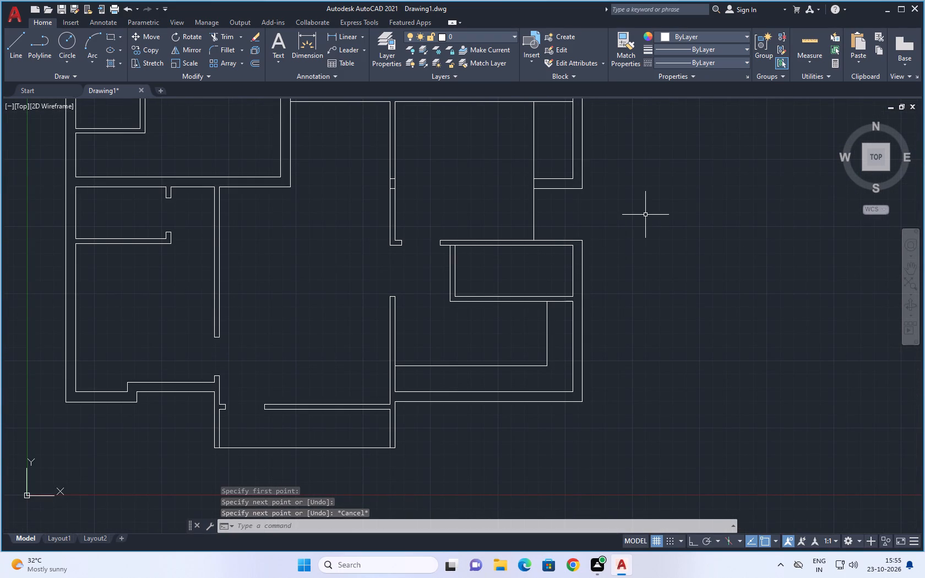